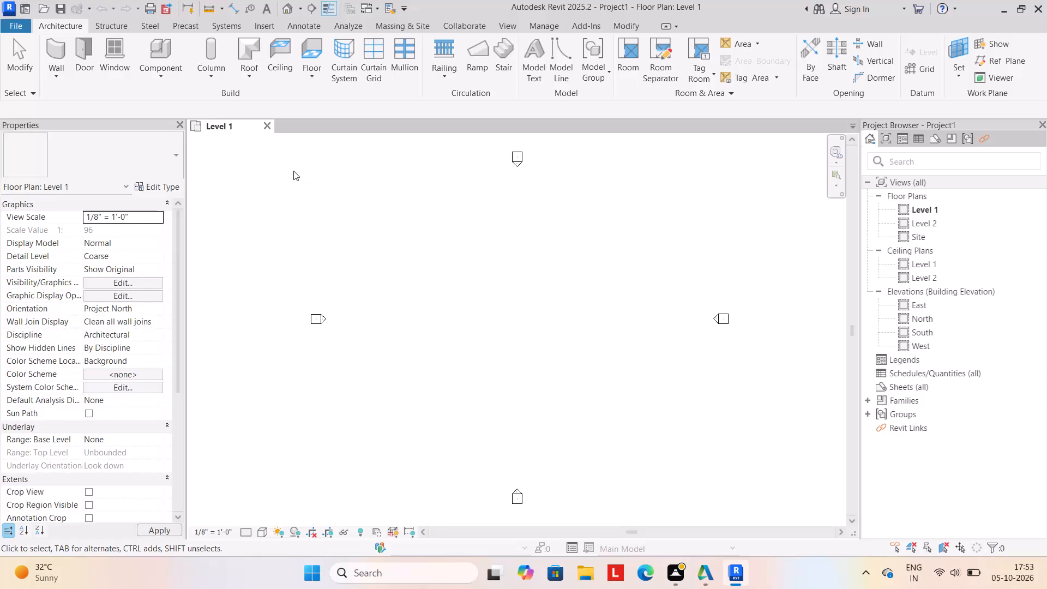
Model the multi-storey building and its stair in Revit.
Link the CAD drawing RAJI.dwg from the Desktop into Level 1, positioned Auto - Origin to Internal Origin.
left_click(262, 27)
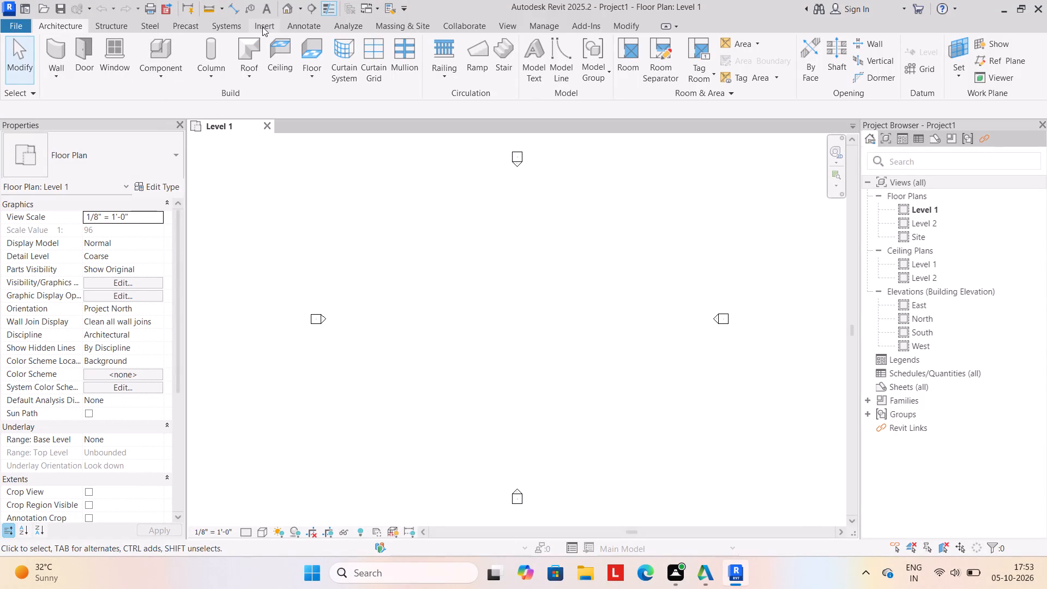
left_click(102, 51)
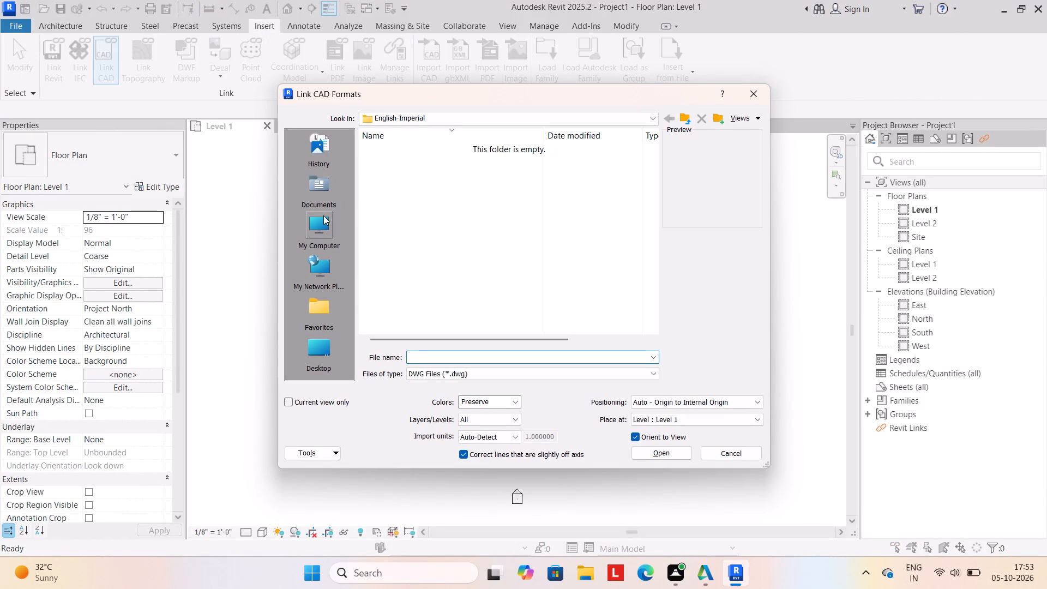
left_click(320, 351)
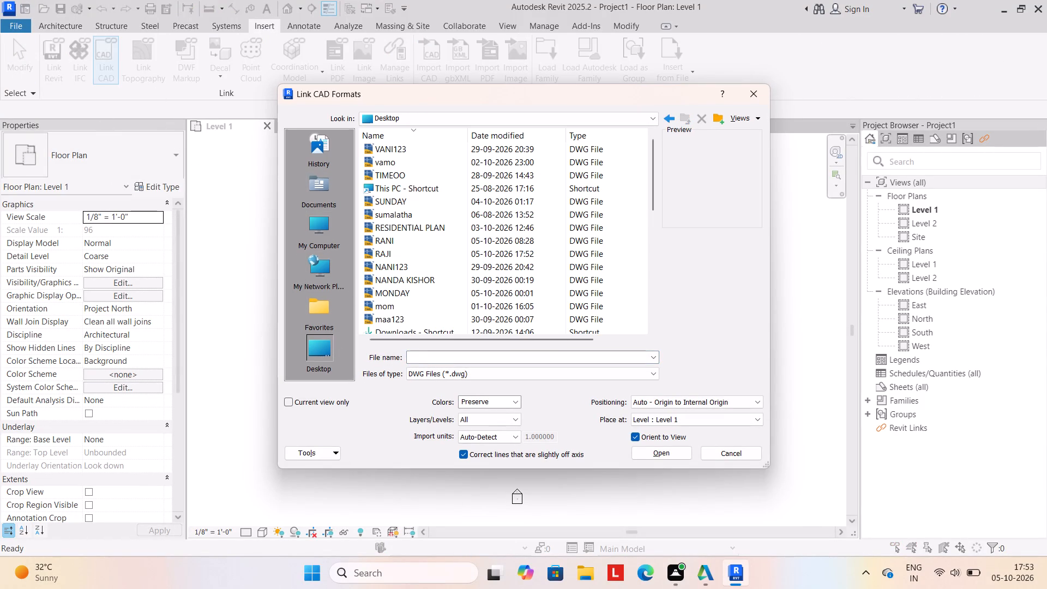
left_click(436, 357)
key("r")
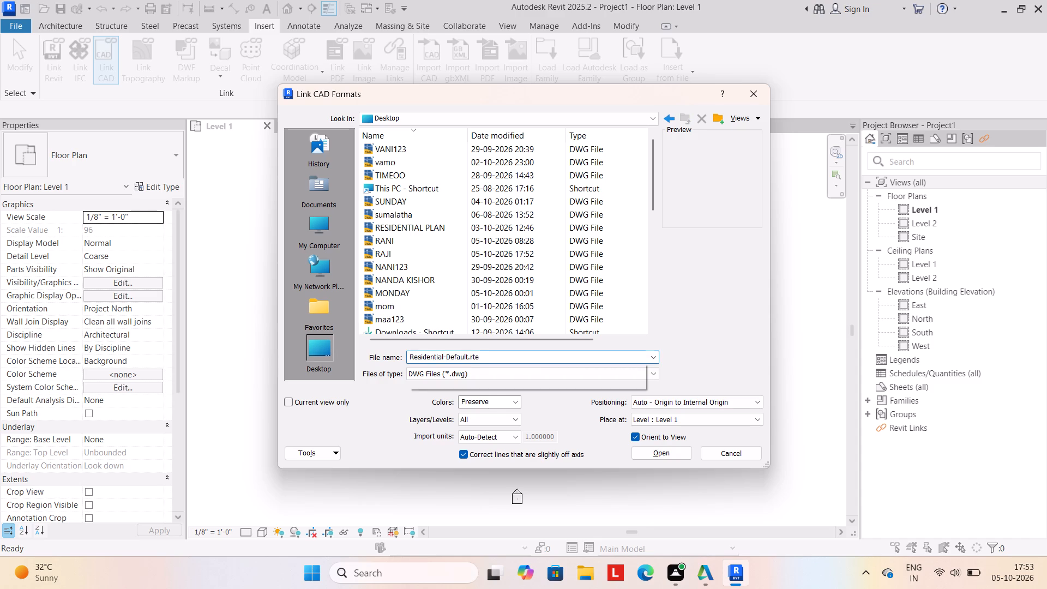
key("a")
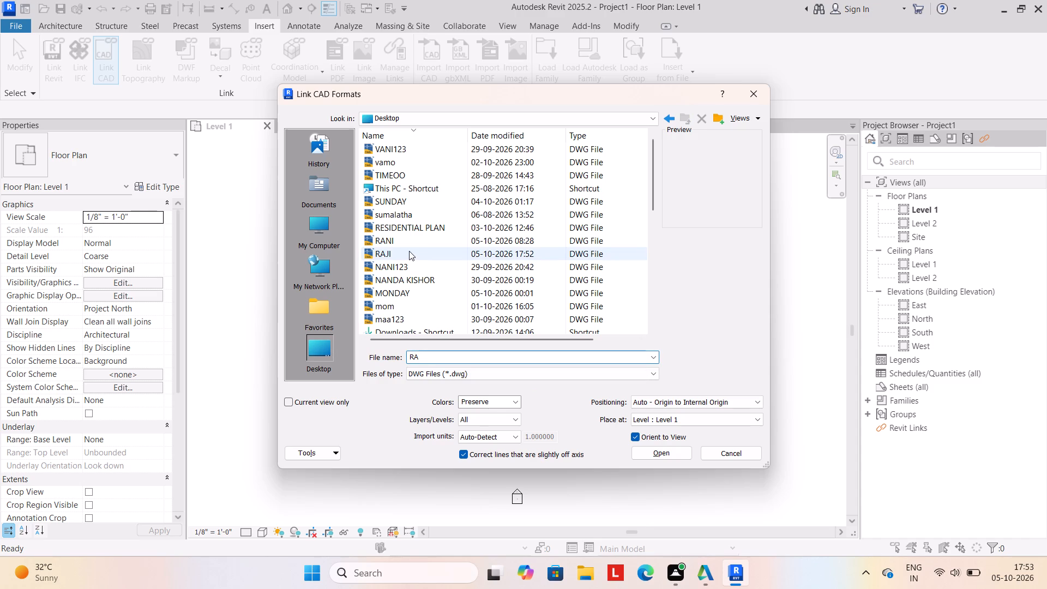
left_click(407, 251)
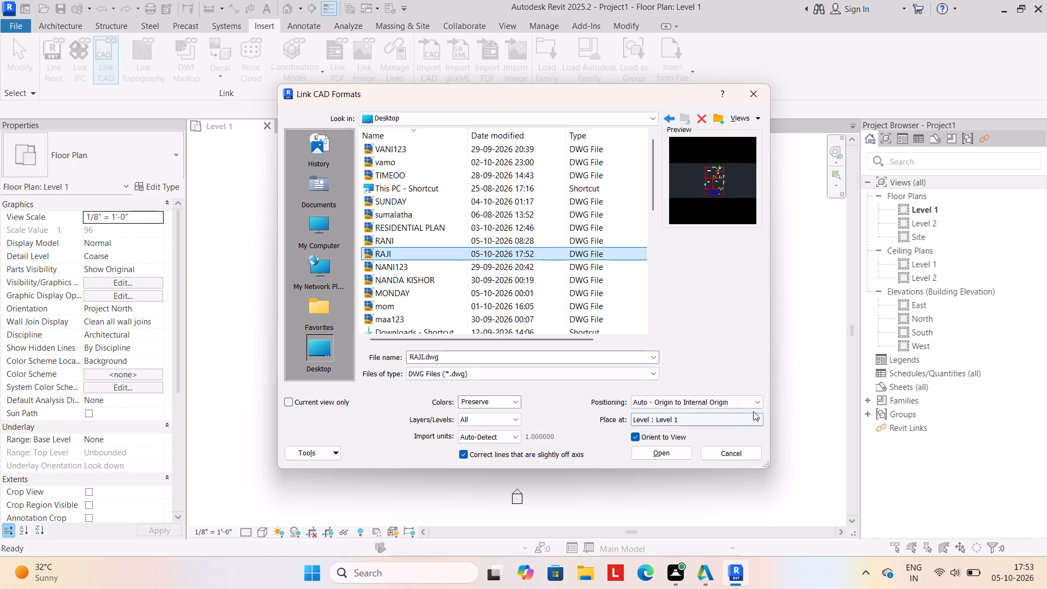
left_click(757, 400)
left_click(728, 413)
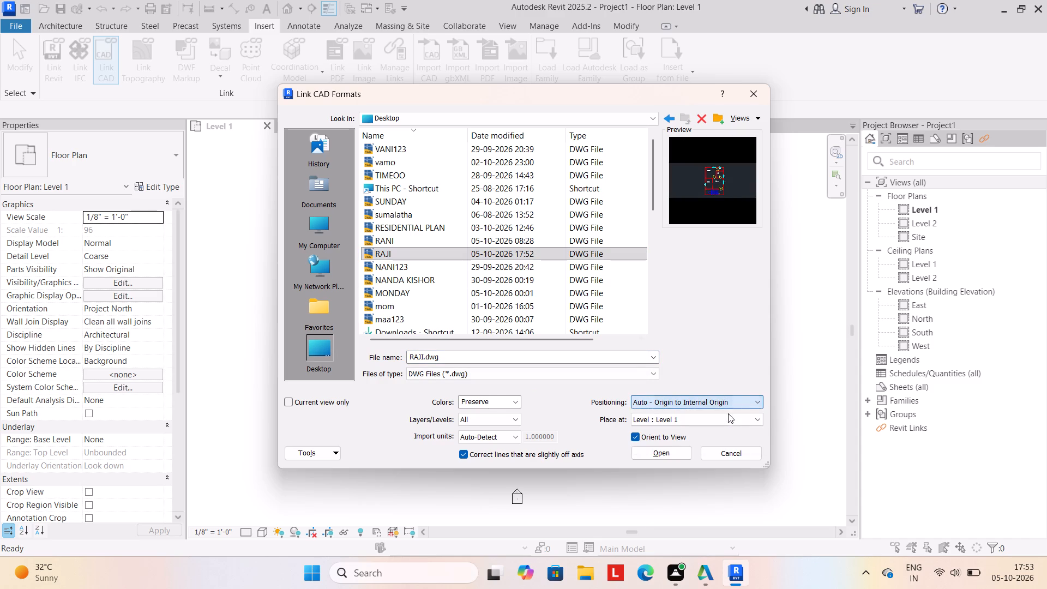
left_click(675, 452)
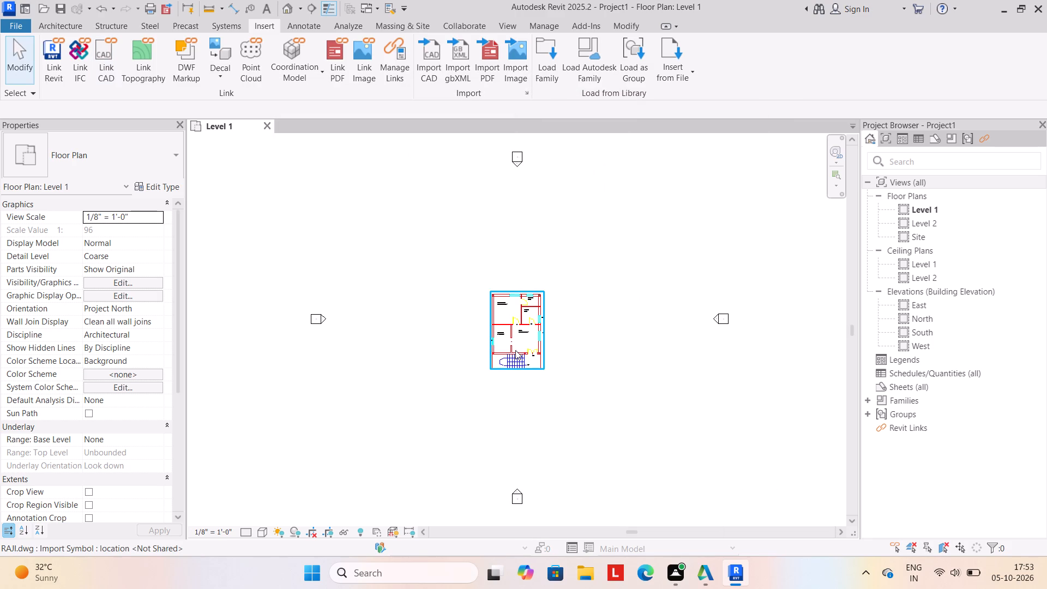
Examine the linked floor plan's room layout in the Level 1 view.
scroll(515, 347, "up", 5)
key("Escape")
middle_click_drag(667, 410, 647, 422)
scroll(625, 450, "down", 3)
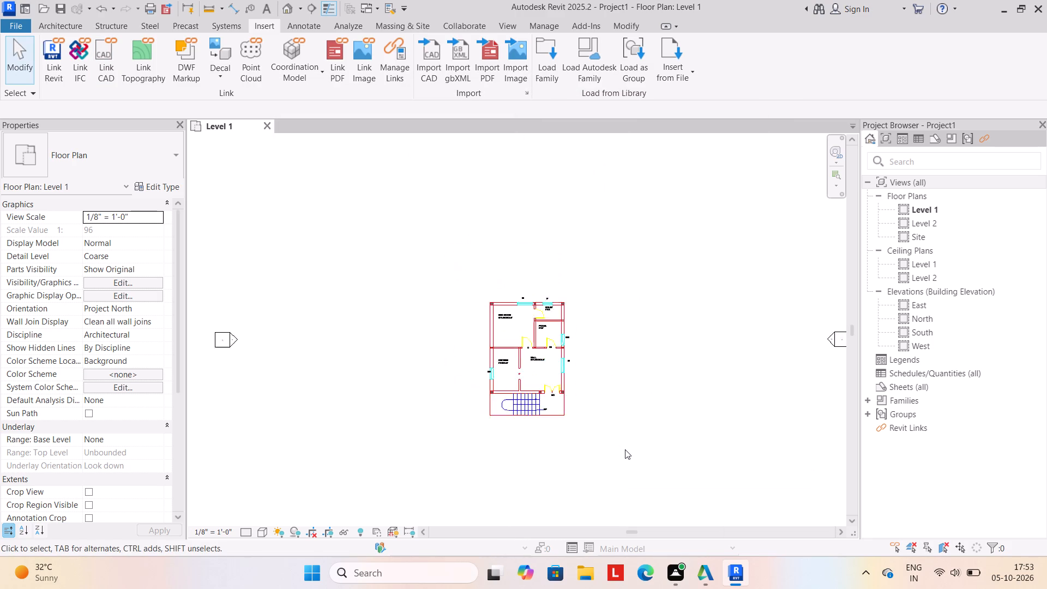
middle_click_drag(642, 446, 596, 398, "shift")
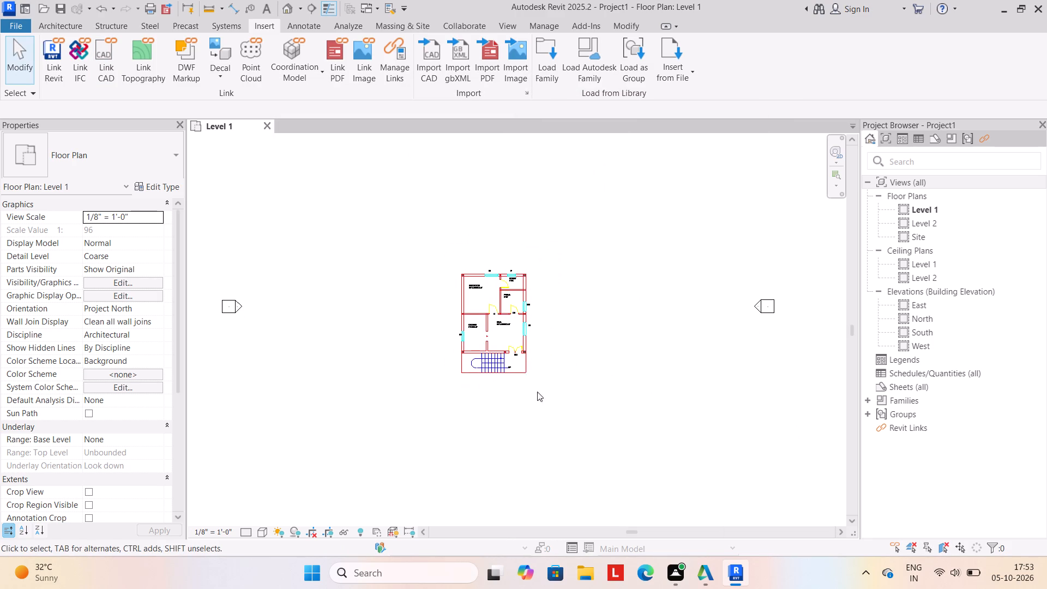
scroll(522, 373, "up", 1)
key("Escape")
scroll(488, 249, "up", 5)
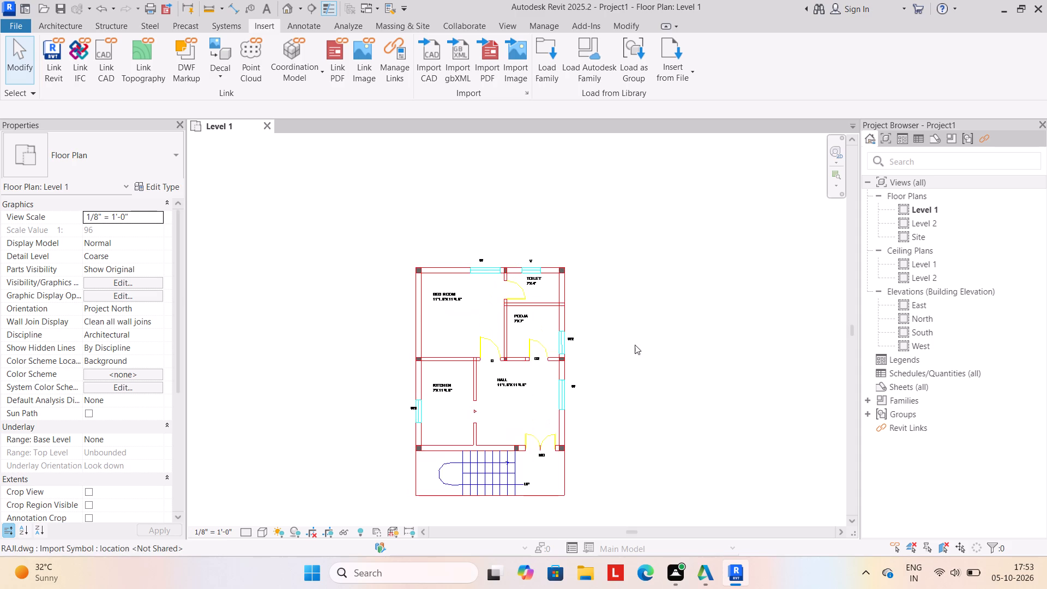
middle_click_drag(654, 382, 639, 352)
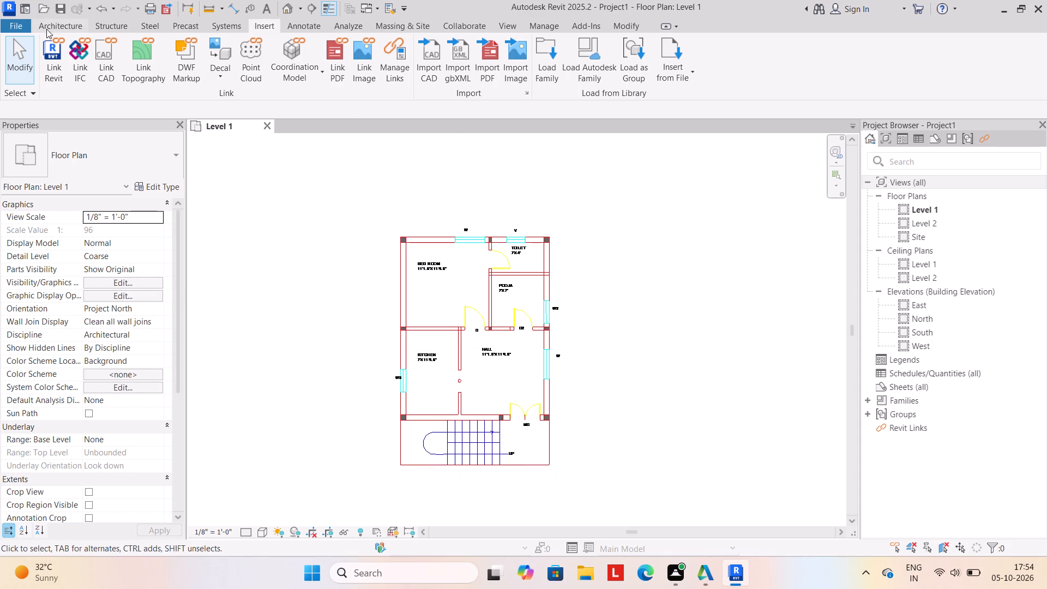
Start an architectural wall with location line Finish Face: Interior and an unconnected height of 10'.
left_click(50, 25)
left_click(55, 73)
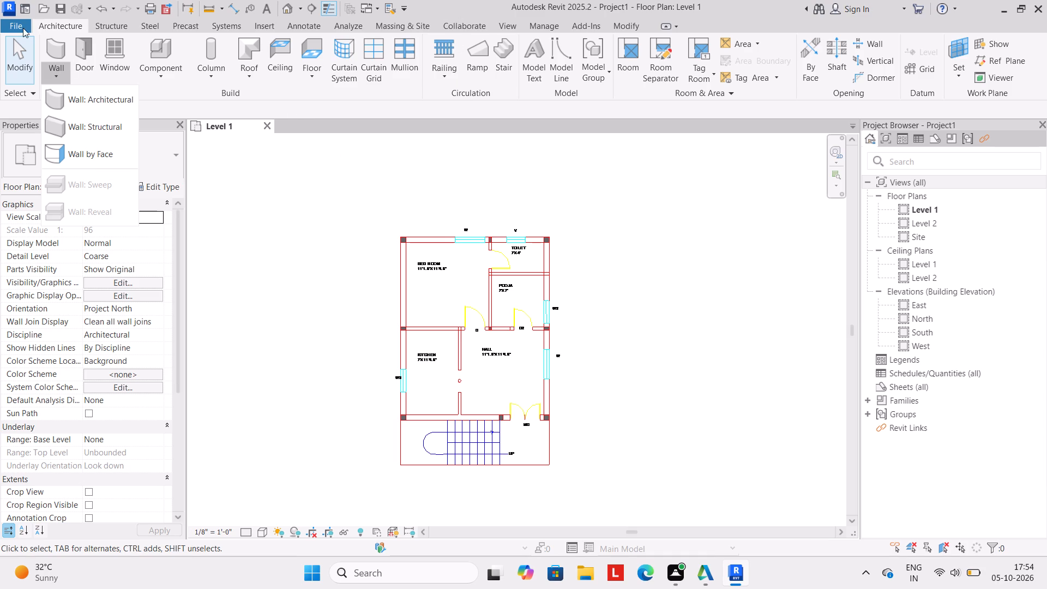
left_click(81, 99)
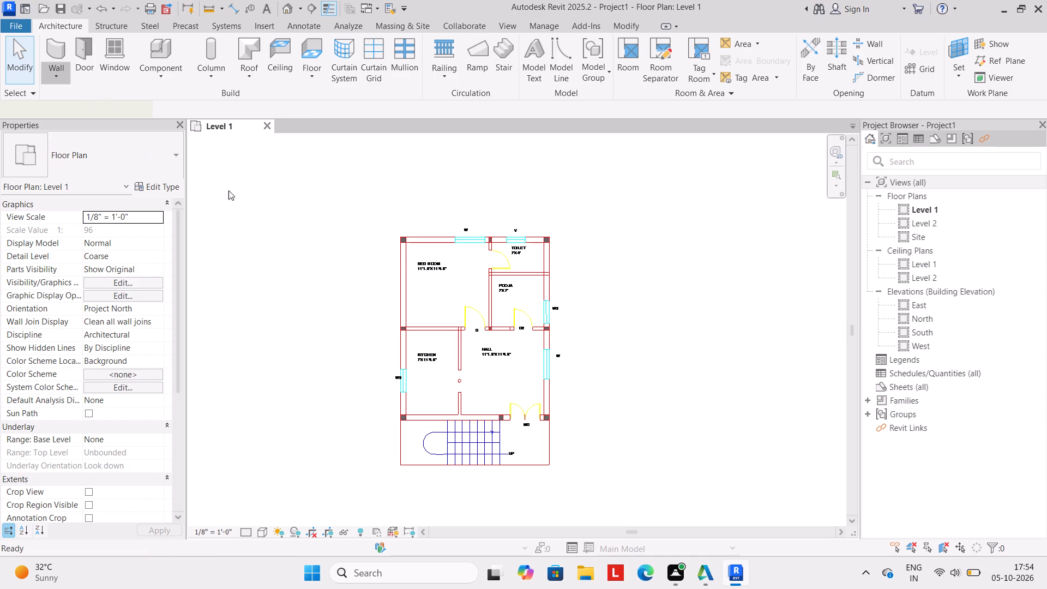
middle_click_drag(458, 329, 454, 298)
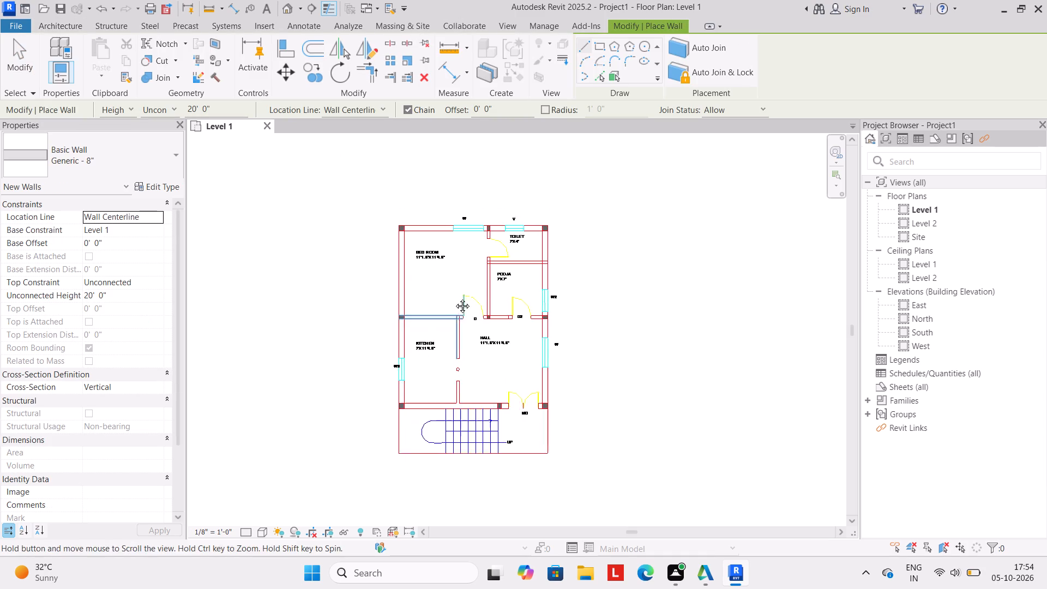
middle_click_drag(454, 298, 454, 292)
left_click(157, 215)
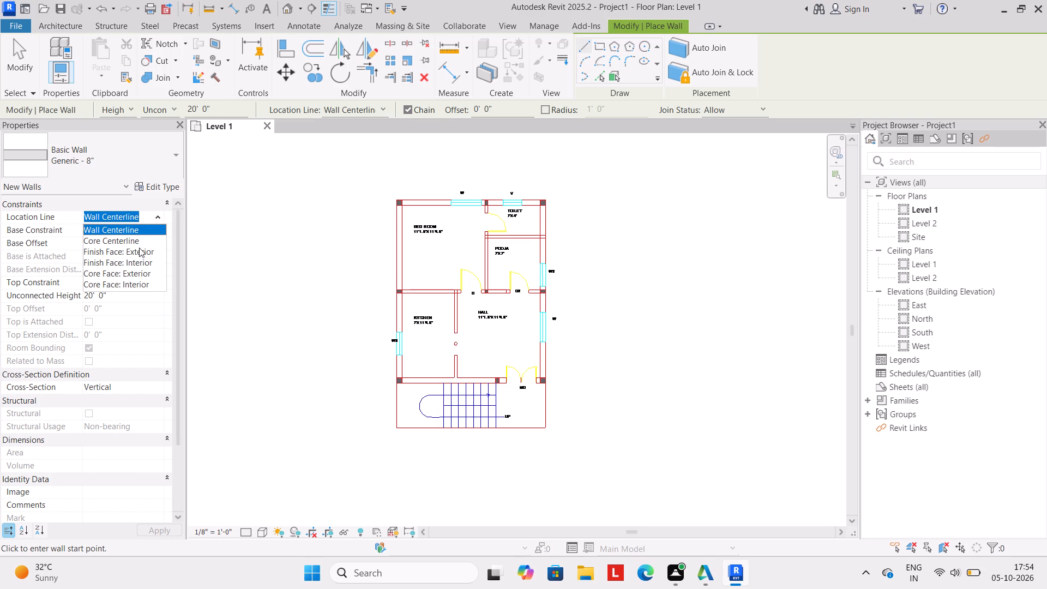
left_click(144, 262)
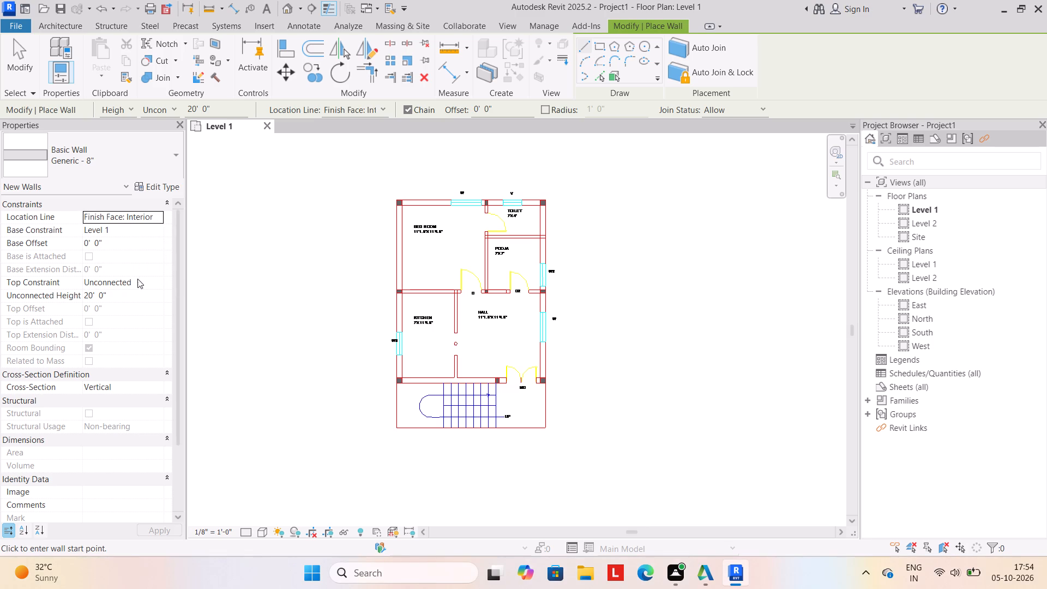
left_click(116, 296)
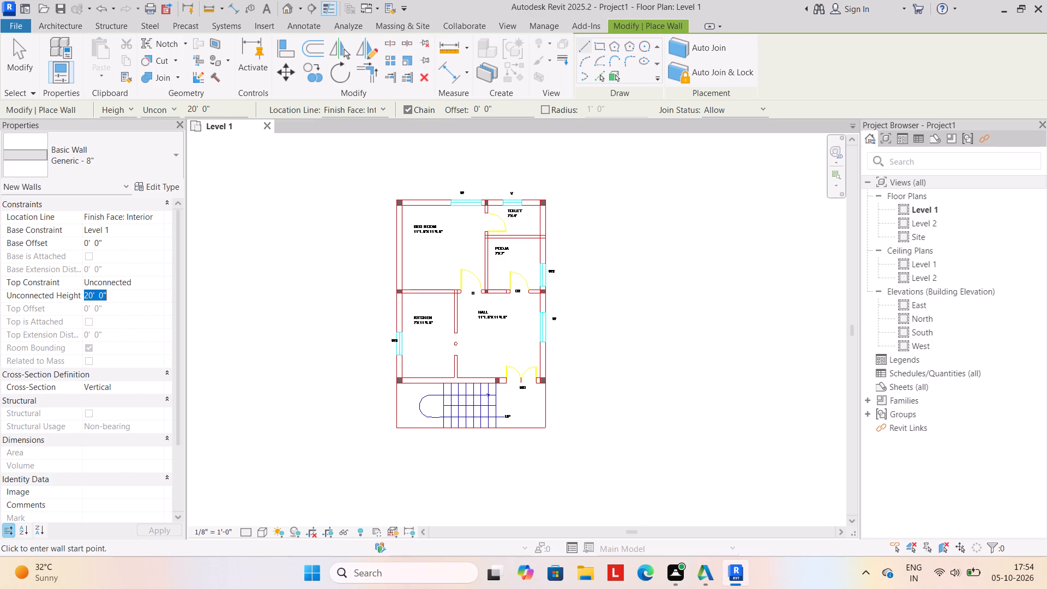
type("10'")
key("Return")
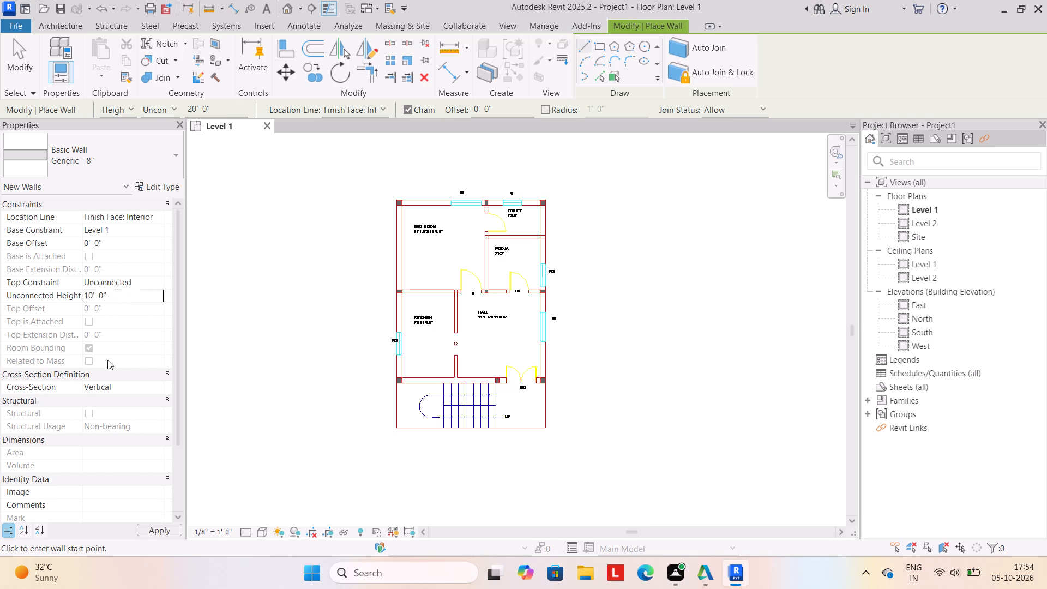
Duplicate the Generic - 8" basic wall type under the name 9".
left_click(164, 188)
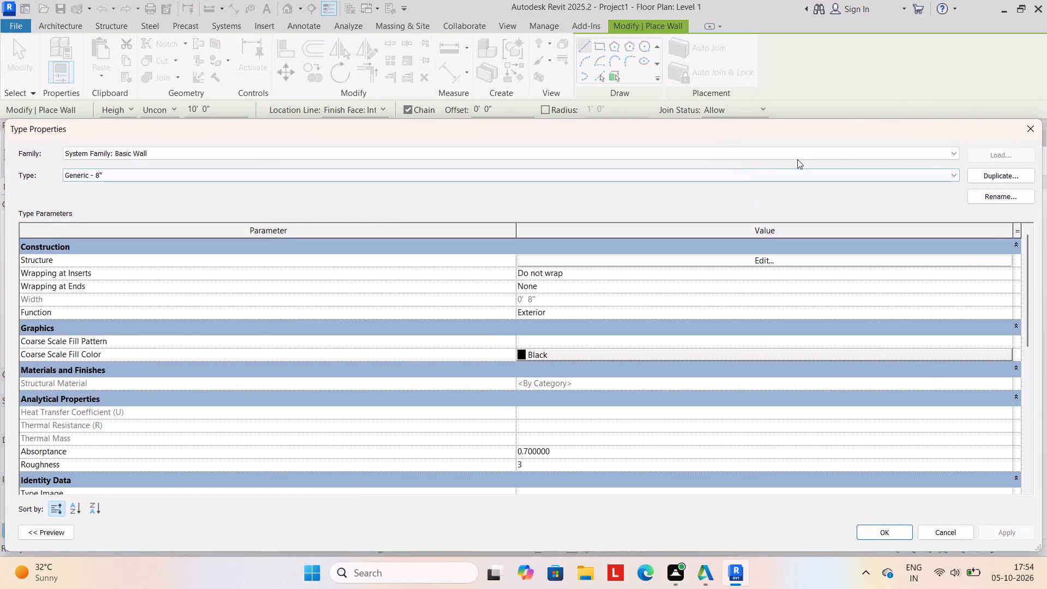
left_click(994, 177)
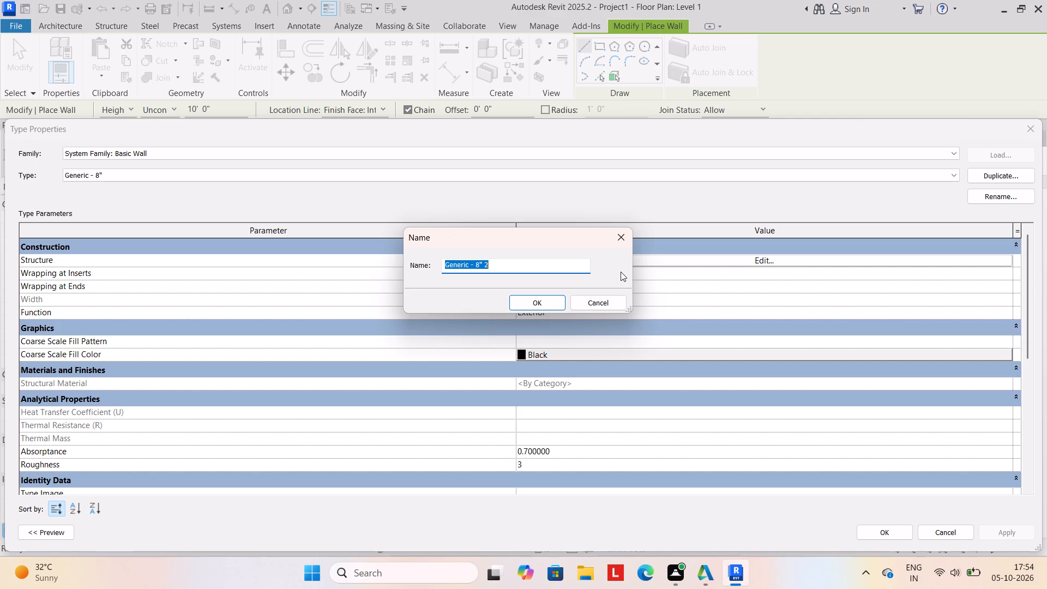
key("BackSpace")
type("9\"")
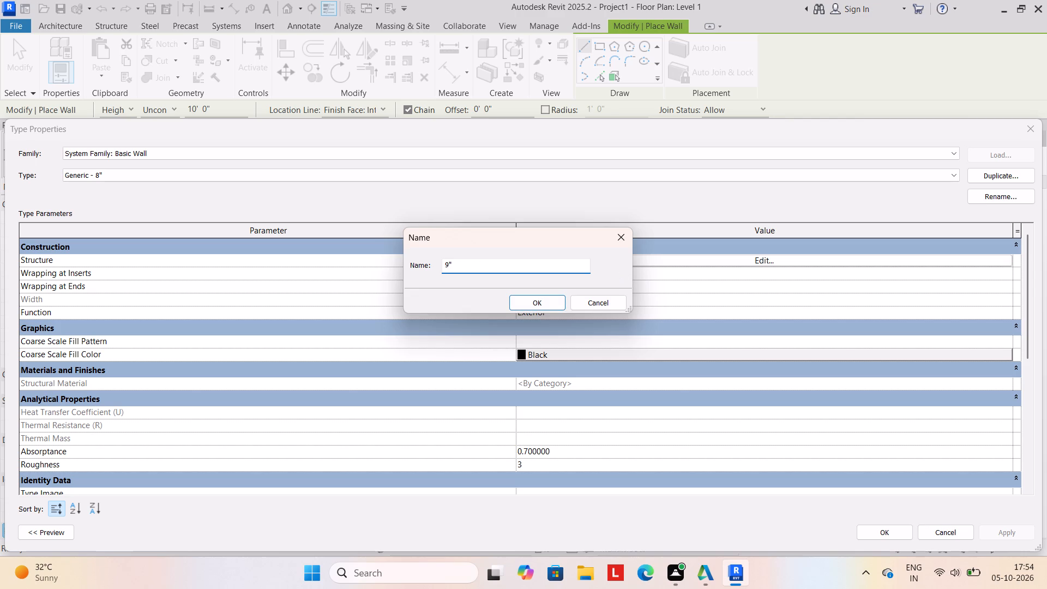
left_click(542, 305)
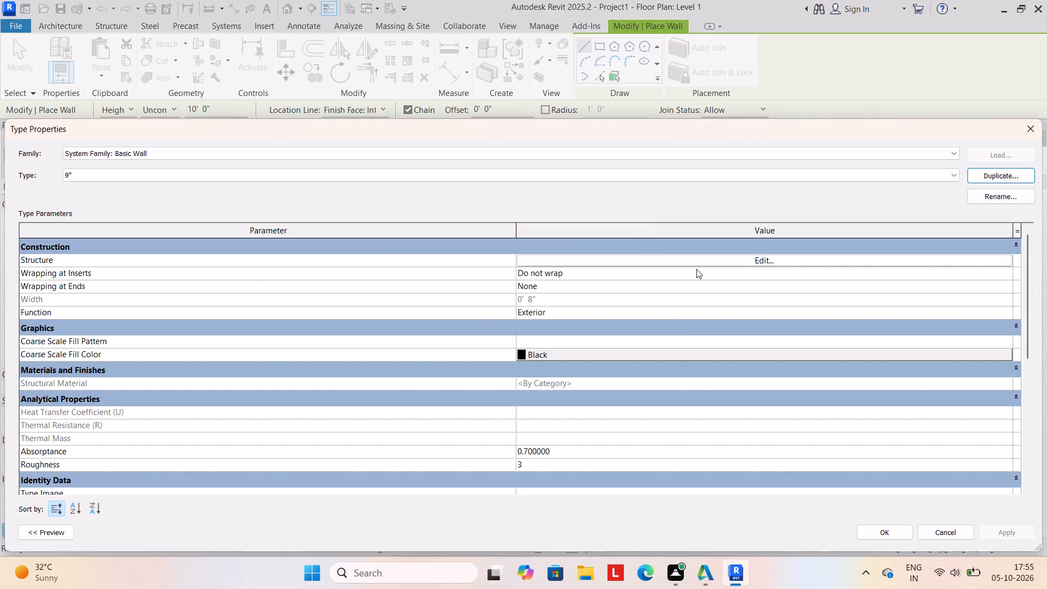
Set the structure layer thickness of the 9" wall type to 9" and apply the type.
left_click(700, 262)
left_click(501, 262)
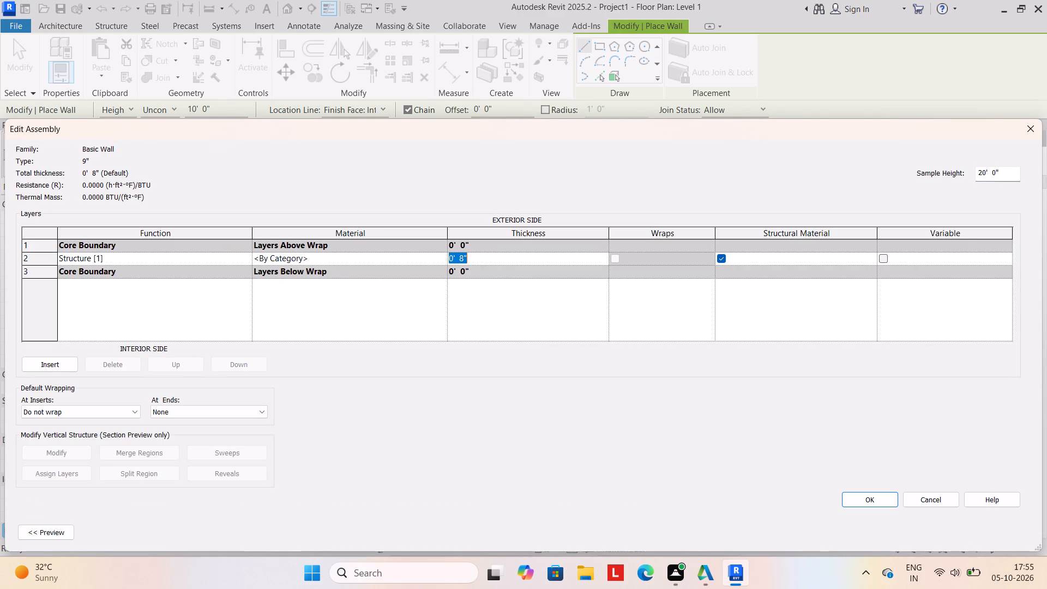
type("9\"")
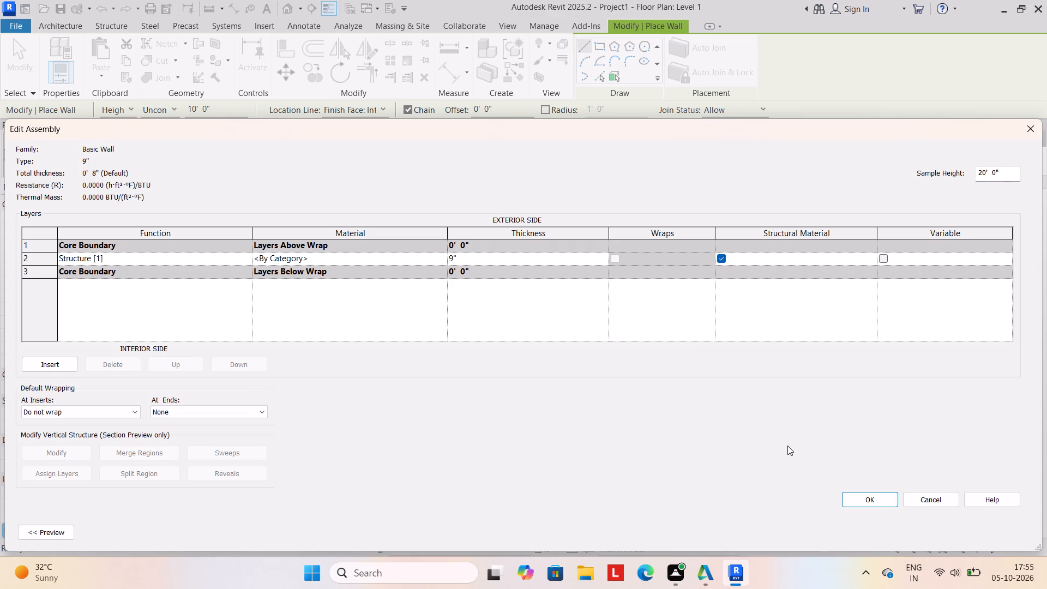
left_click(870, 500)
left_click(1006, 530)
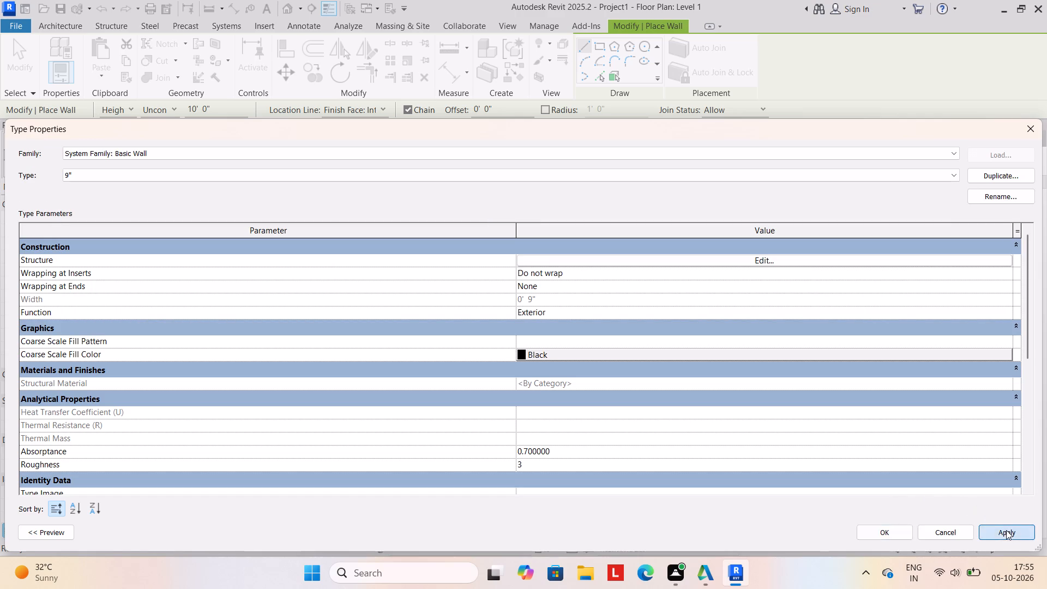
left_click(884, 531)
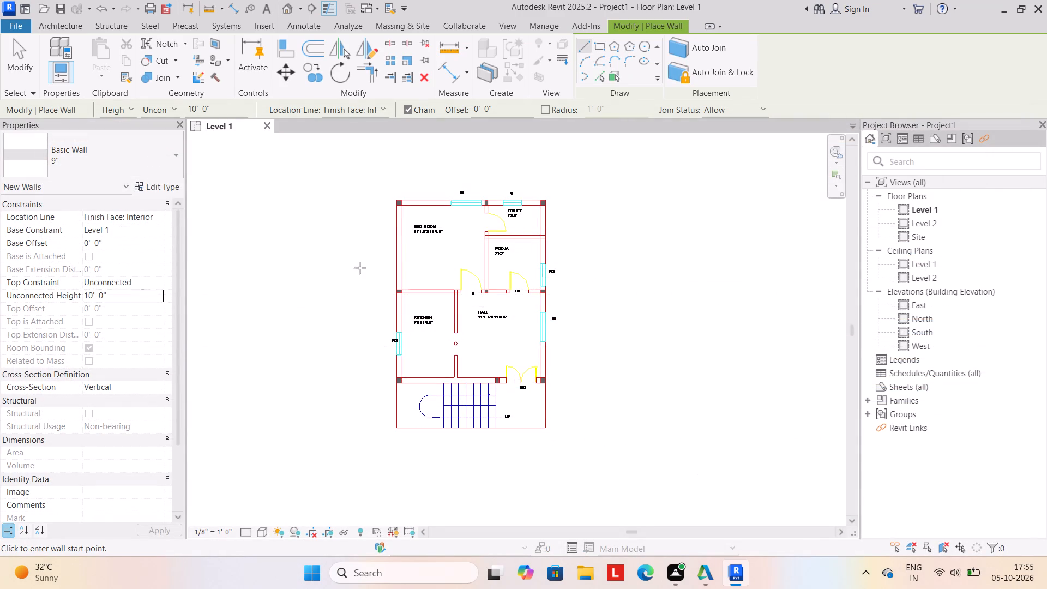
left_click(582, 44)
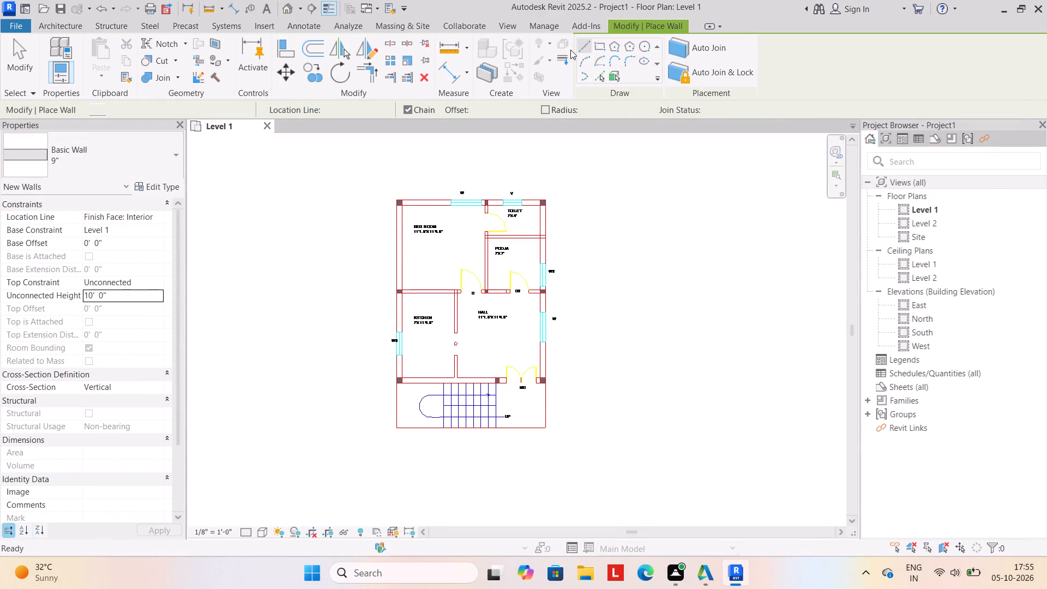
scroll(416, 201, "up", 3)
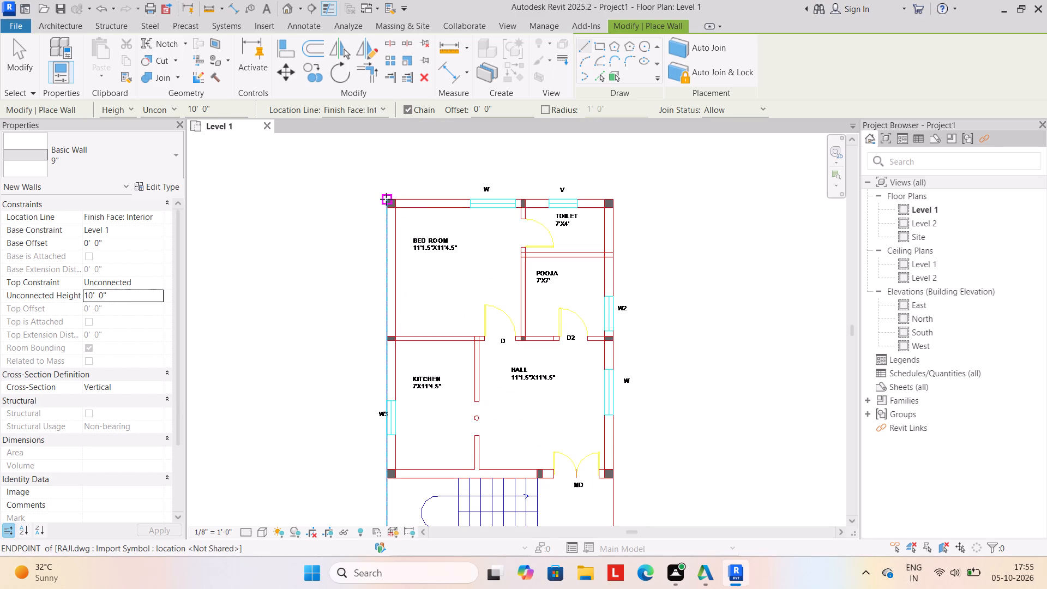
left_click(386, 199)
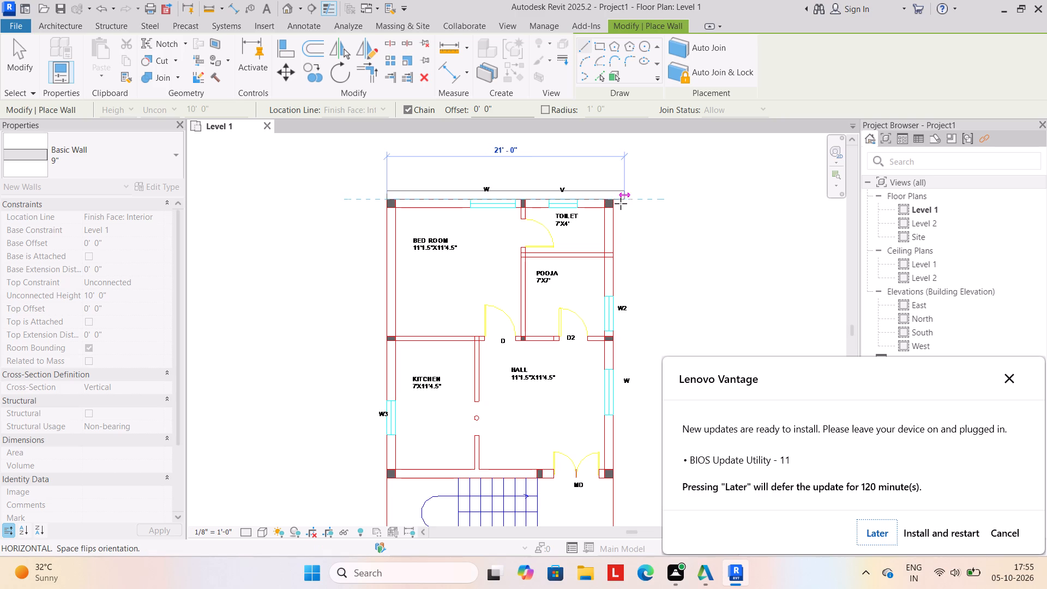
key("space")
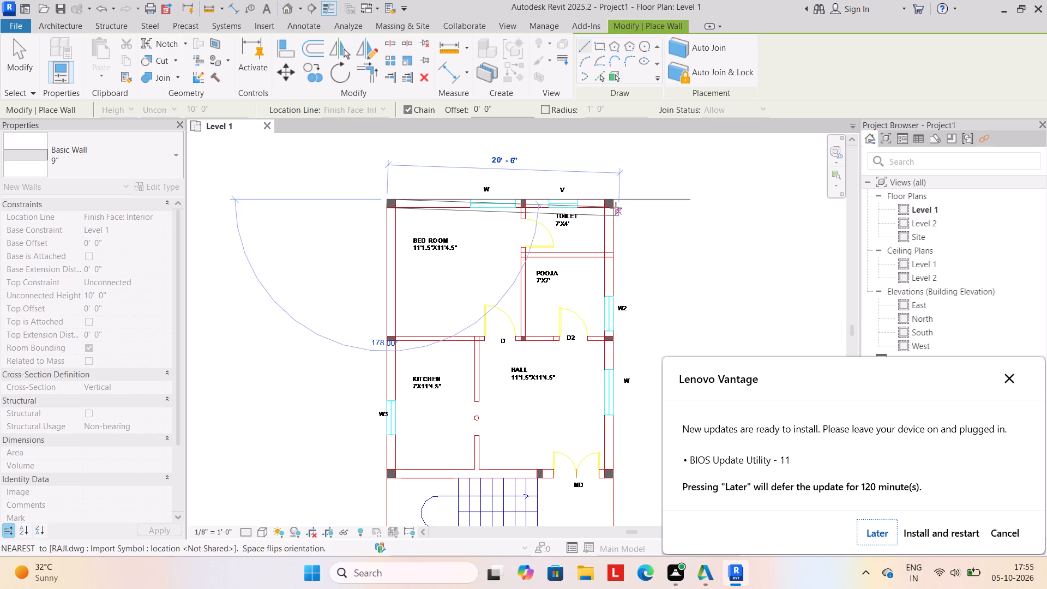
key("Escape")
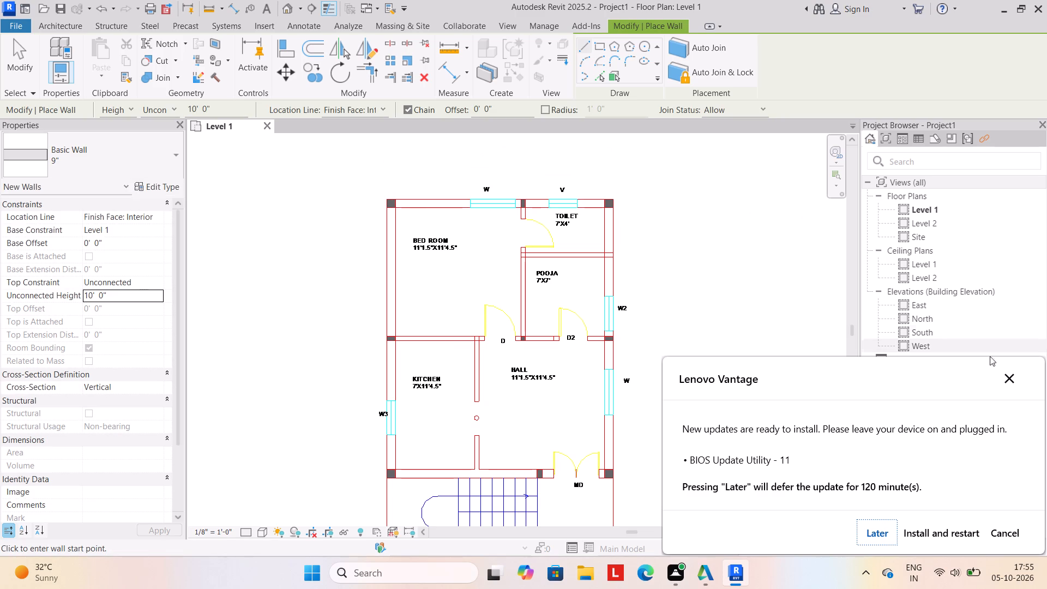
Dismiss the Lenovo Vantage update notification.
left_click(1006, 377)
left_click(1010, 377)
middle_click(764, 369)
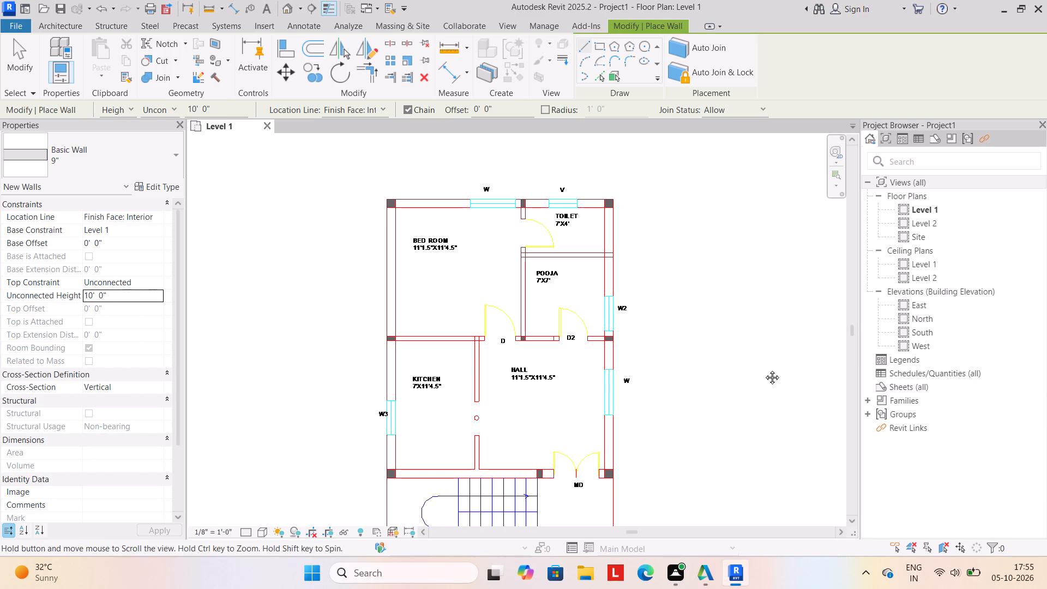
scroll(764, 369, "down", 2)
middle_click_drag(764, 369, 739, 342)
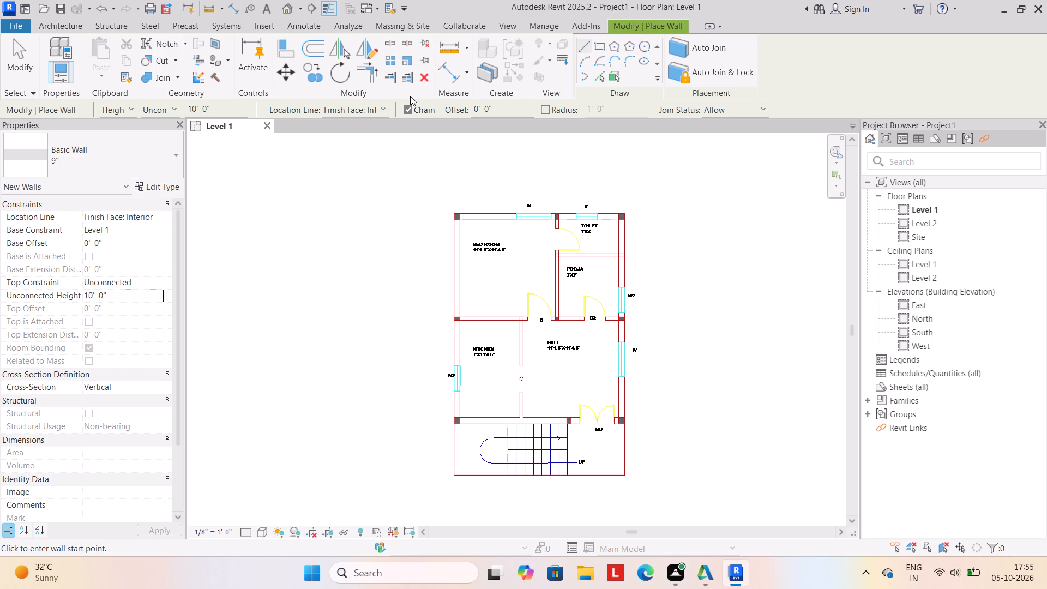
Draw the 9" exterior walls along the plan's north edge, 20' long, and down the east edge to the column beside door MD.
left_click(578, 43)
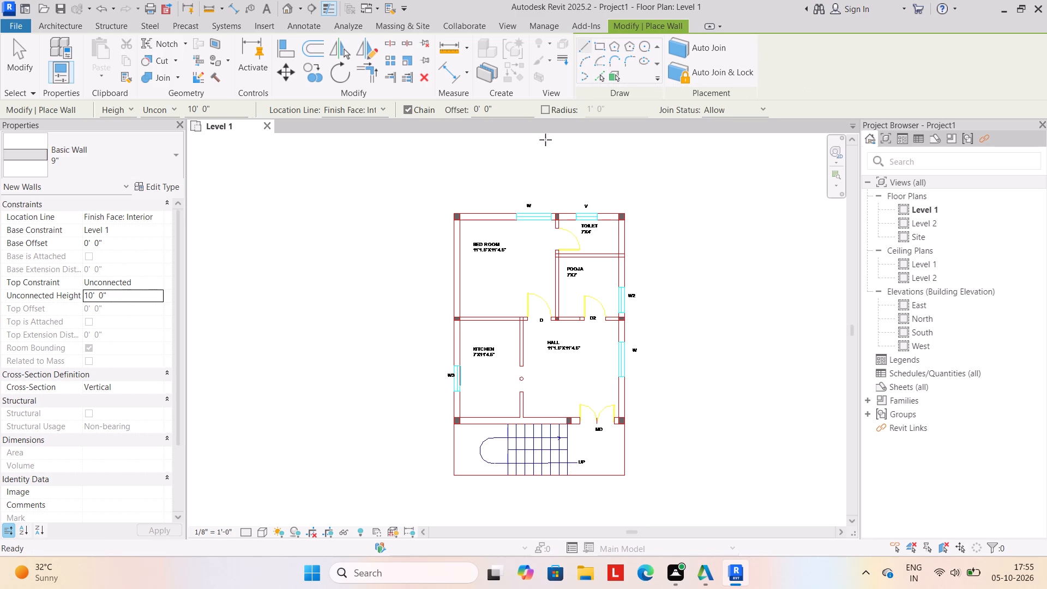
left_click_drag(452, 215, 460, 214)
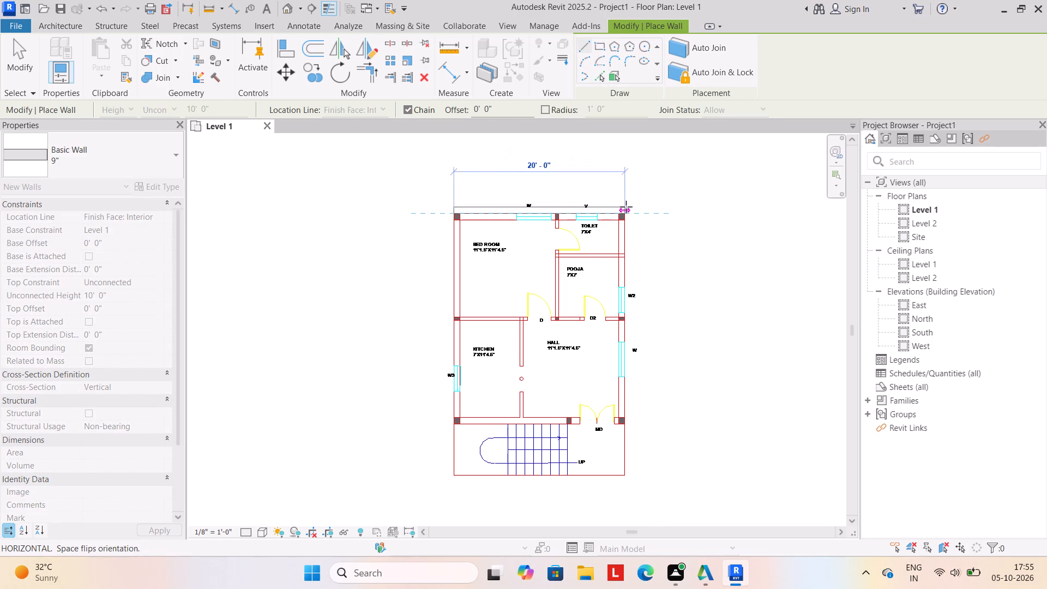
key("space")
scroll(633, 214, "up", 3)
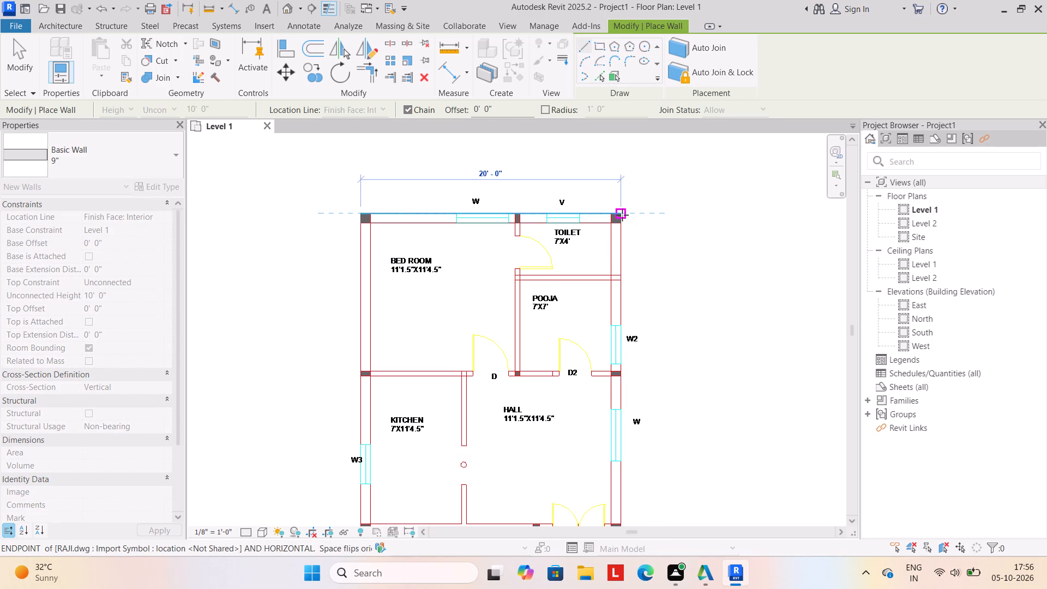
left_click(621, 215)
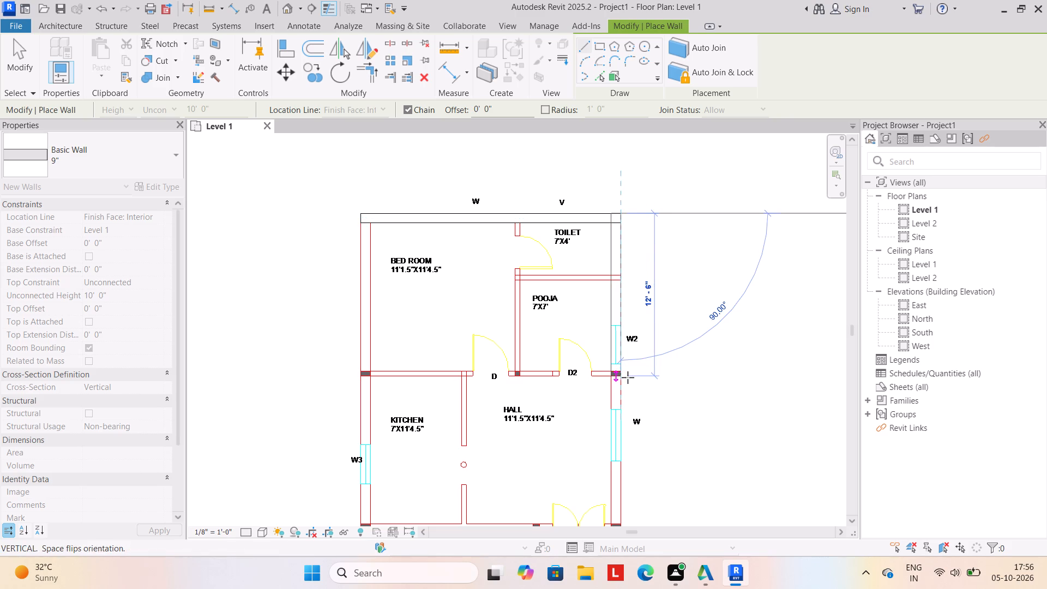
middle_click_drag(625, 377, 604, 229)
scroll(615, 348, "up", 1)
scroll(597, 417, "up", 6)
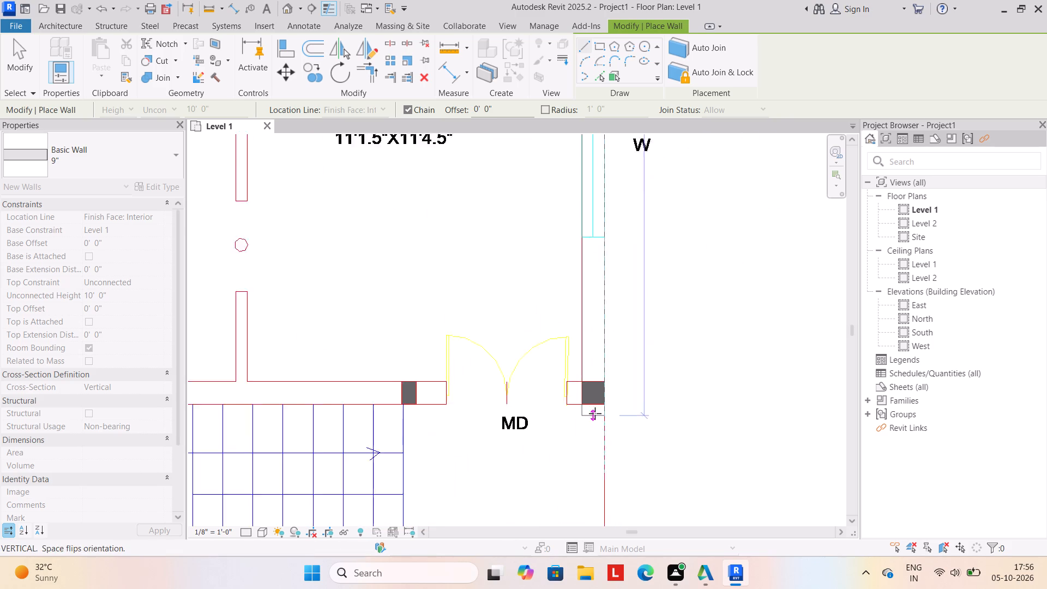
left_click(603, 401)
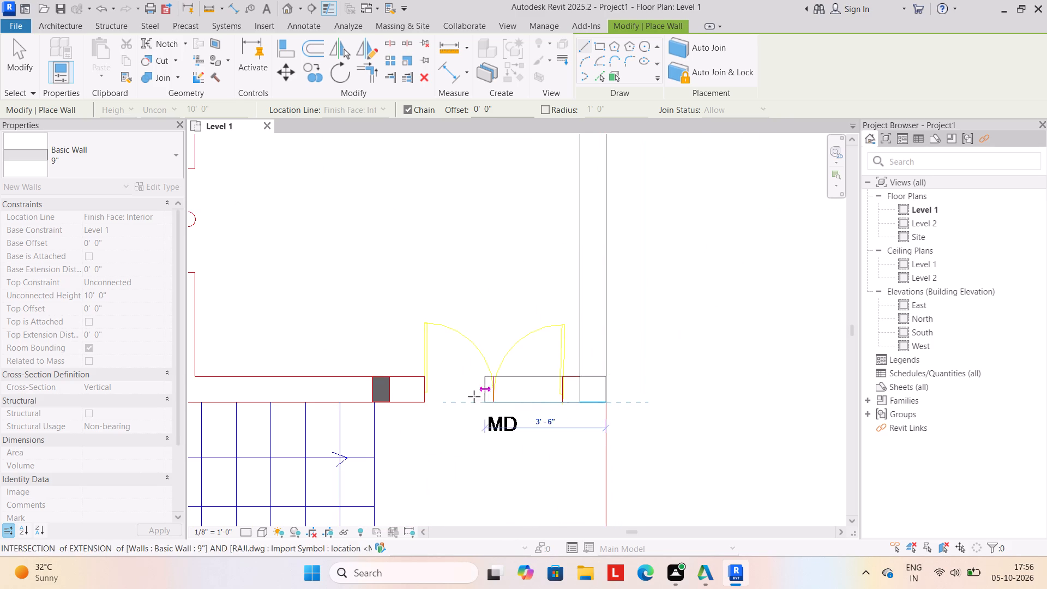
Continue the 9" exterior walls along the south edge of hall and kitchen and up the west edge, closing the outline.
scroll(382, 401, "down", 2)
middle_click_drag(382, 400, 516, 384)
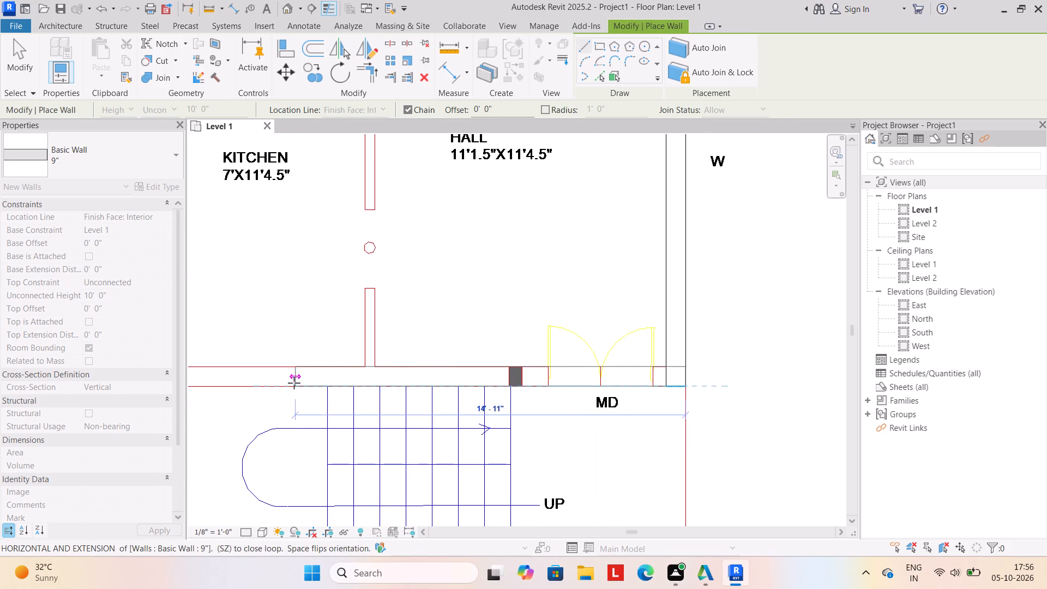
scroll(291, 387, "down", 1)
middle_click_drag(291, 387, 471, 387)
left_click(362, 390)
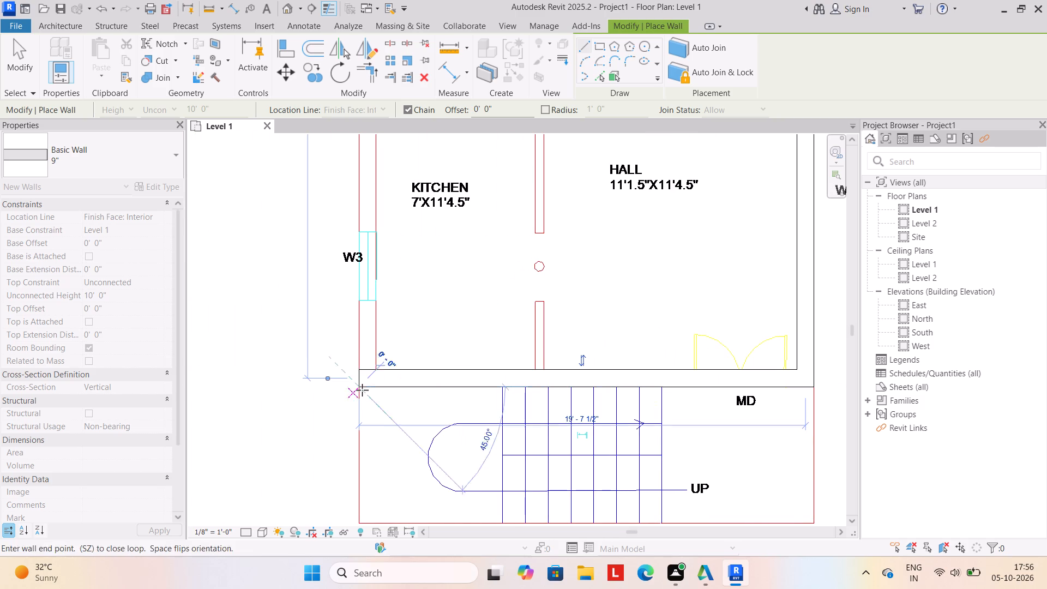
scroll(365, 206, "down", 2)
middle_click_drag(361, 209, 361, 369)
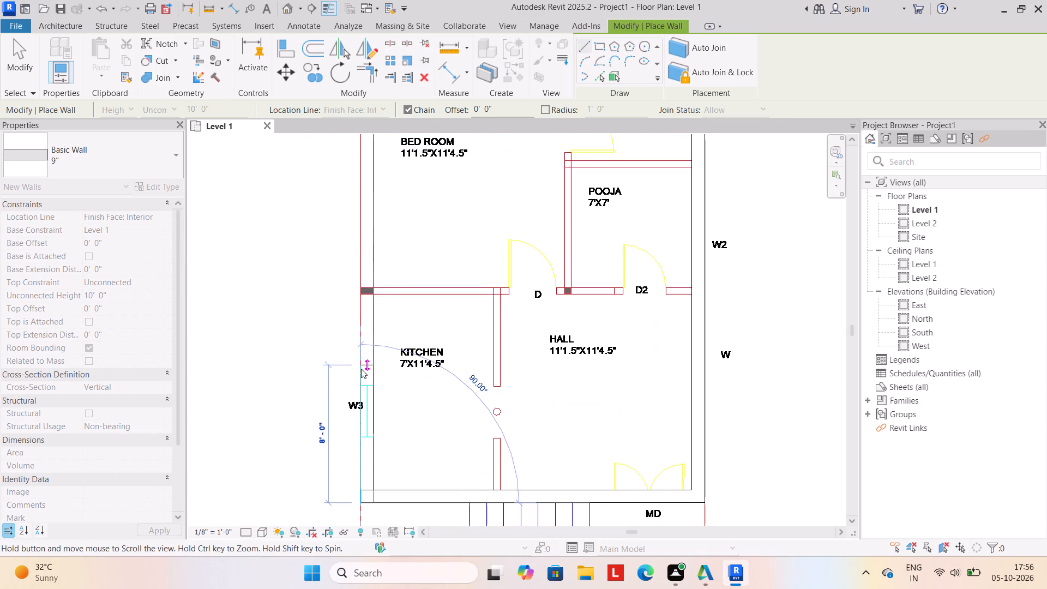
scroll(364, 200, "down", 2)
middle_click_drag(362, 229, 354, 353)
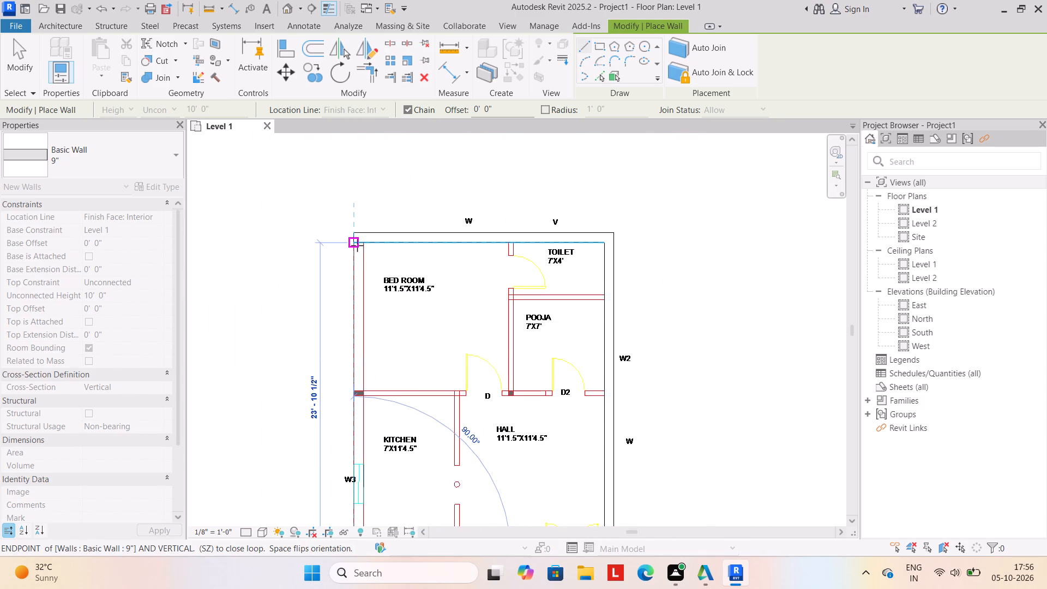
left_click(353, 241)
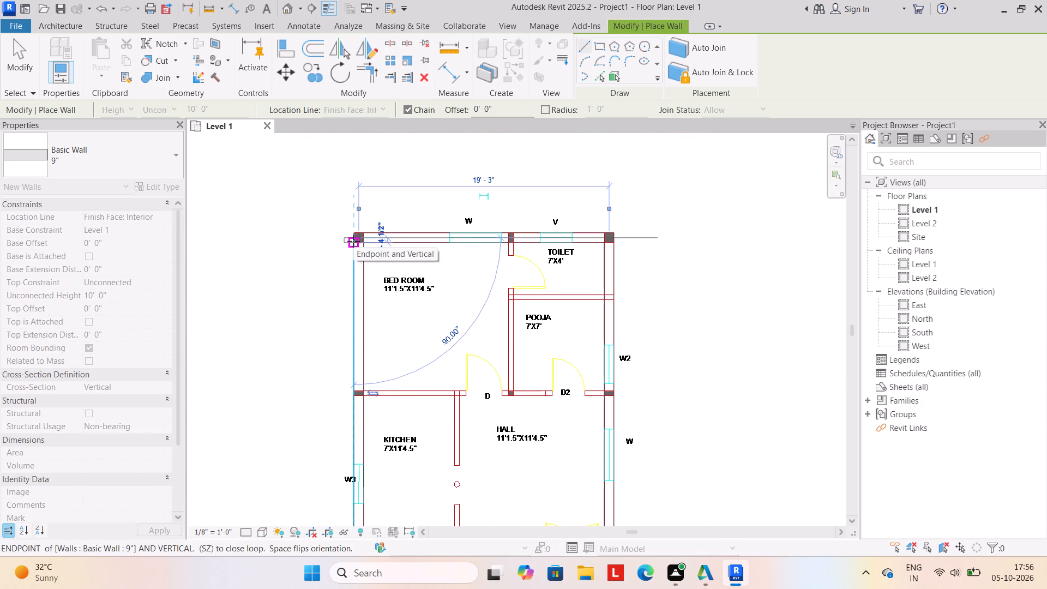
key("Escape")
scroll(430, 317, "down", 1)
middle_click_drag(431, 313, 430, 268)
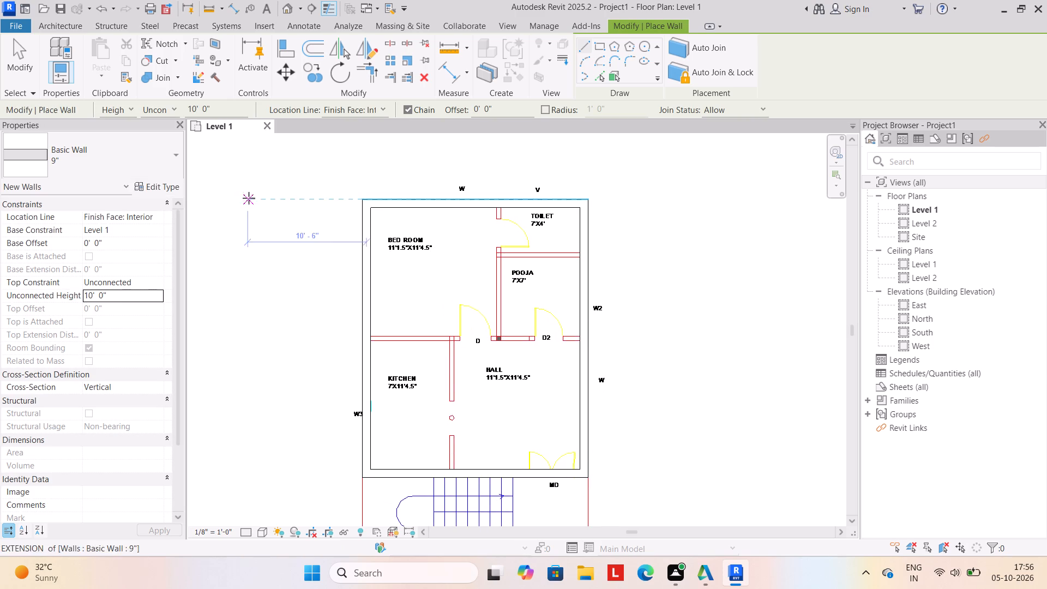
Duplicate the 9" basic wall type under the name 4.5".
left_click(157, 181)
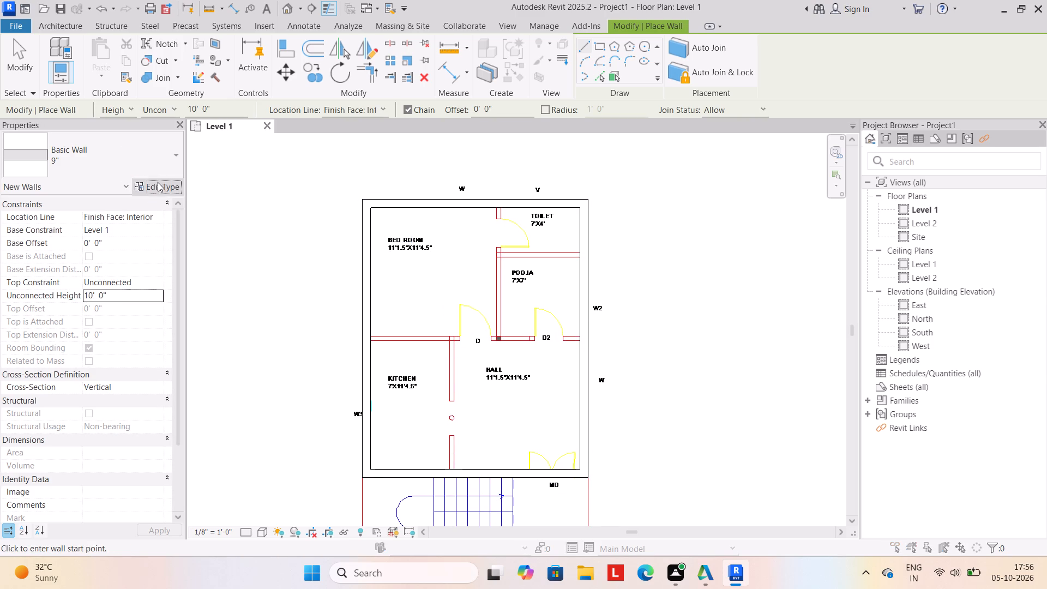
left_click(1000, 171)
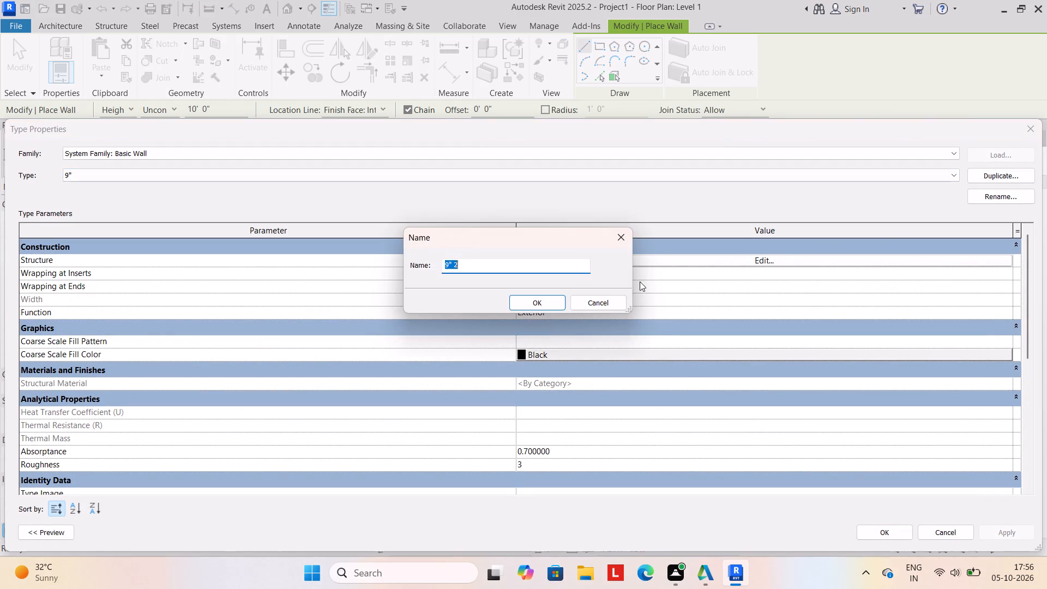
key("BackSpace")
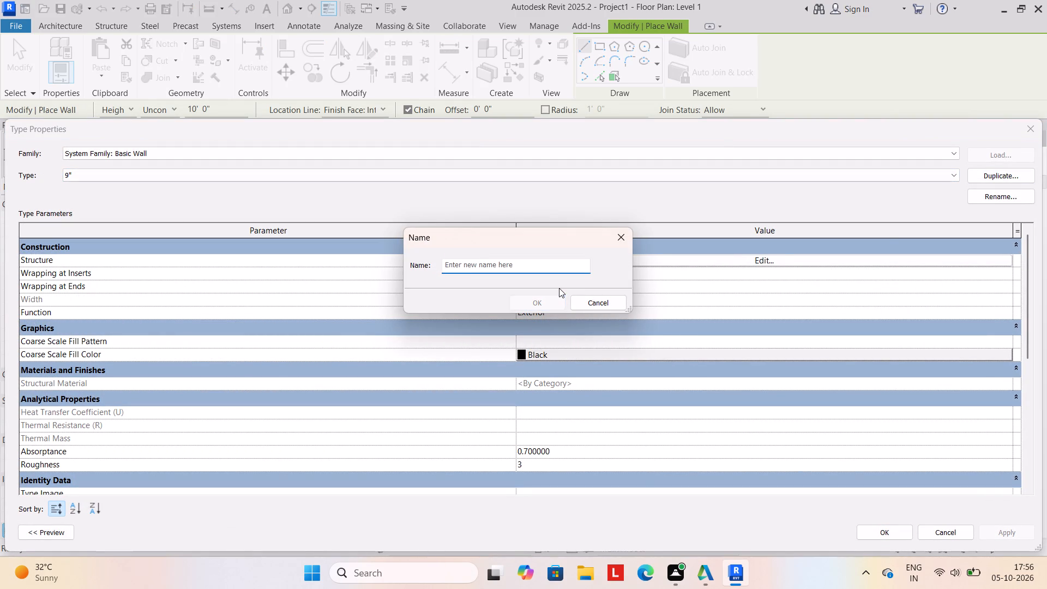
type("4.5\"")
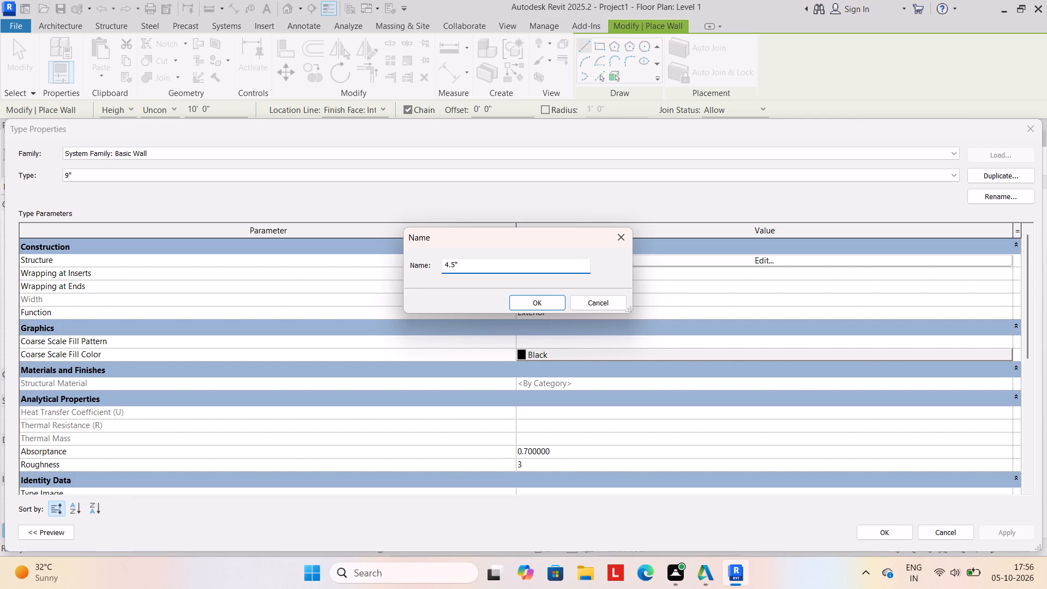
left_click(550, 303)
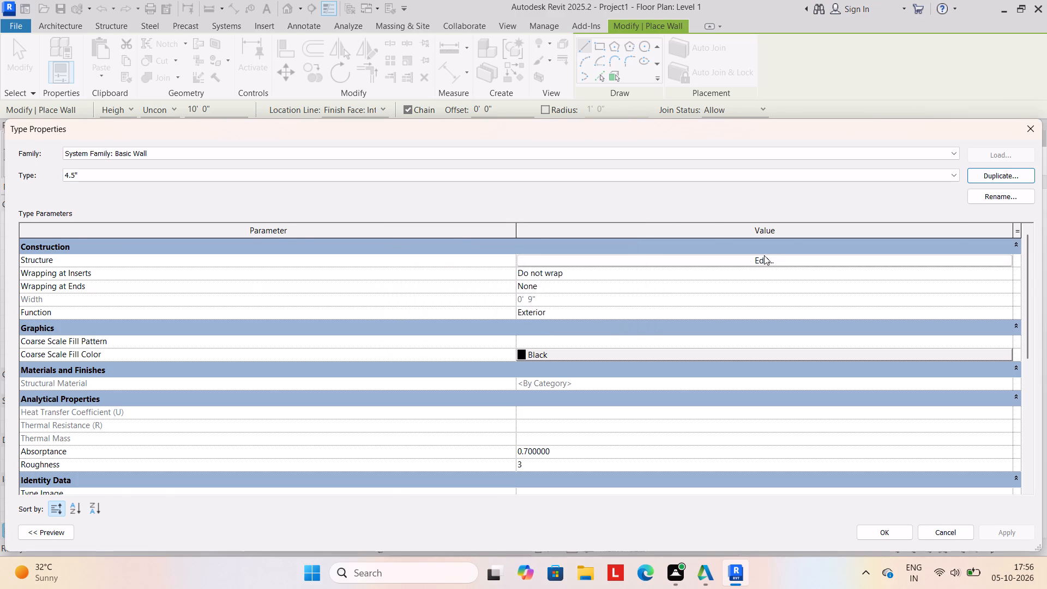
Set the structure layer thickness of the 4.5" wall type to 4.5" and apply the type.
left_click(764, 255)
left_click(482, 256)
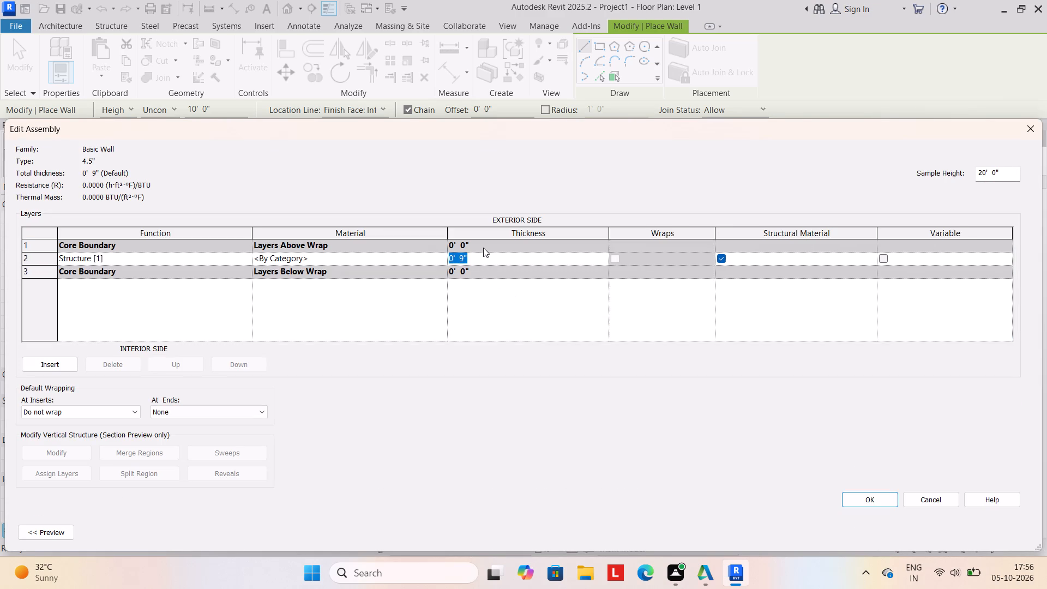
type("4.5\"")
left_click(868, 495)
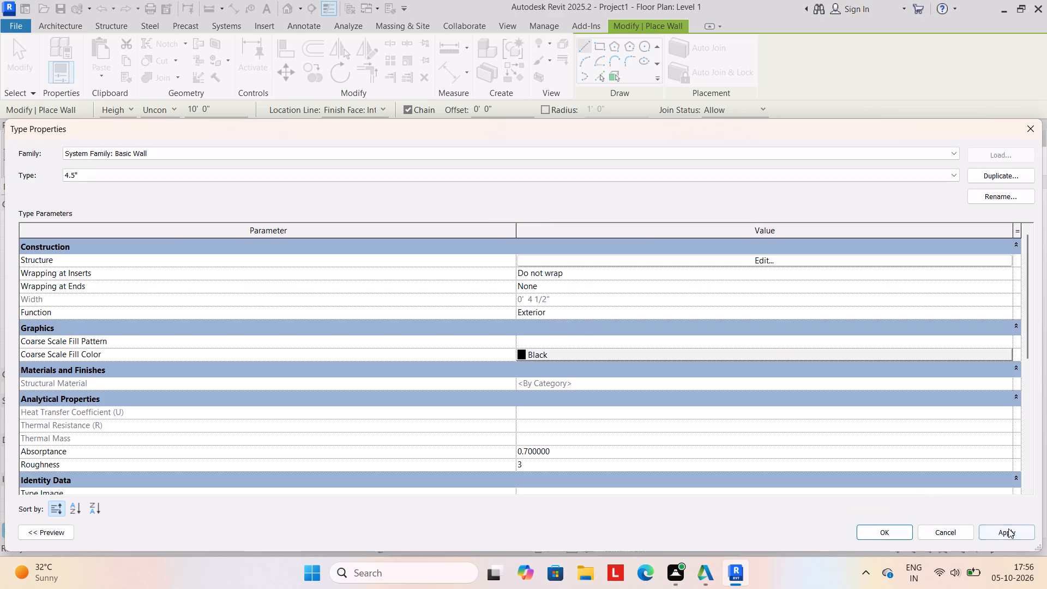
left_click(1008, 528)
left_click(882, 533)
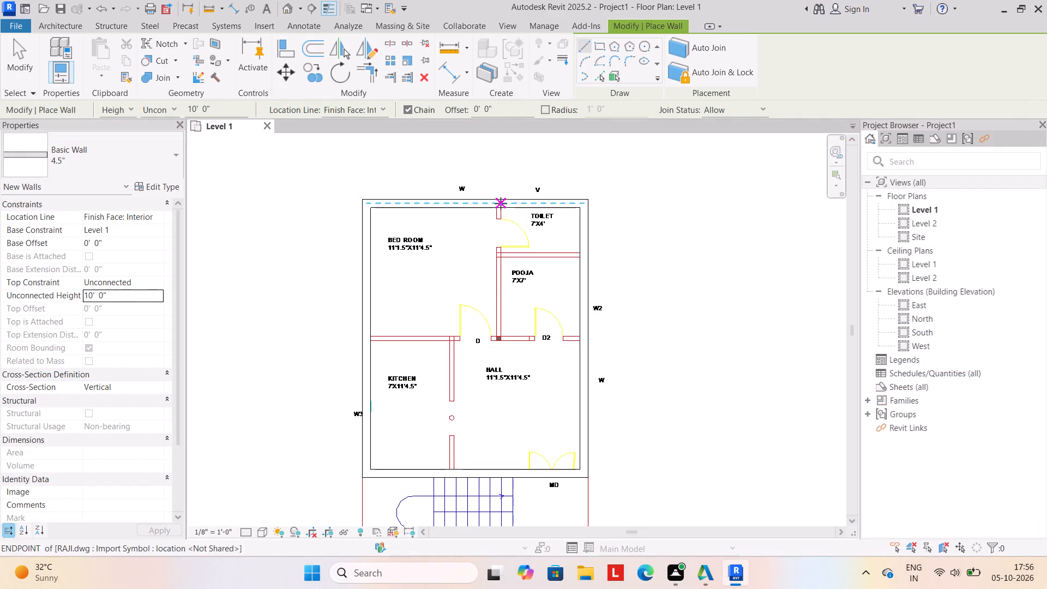
Draw a 4.5" partition about 11' 9" long between the bed room and the toilet and pooja rooms, ending at the column.
scroll(501, 203, "up", 4)
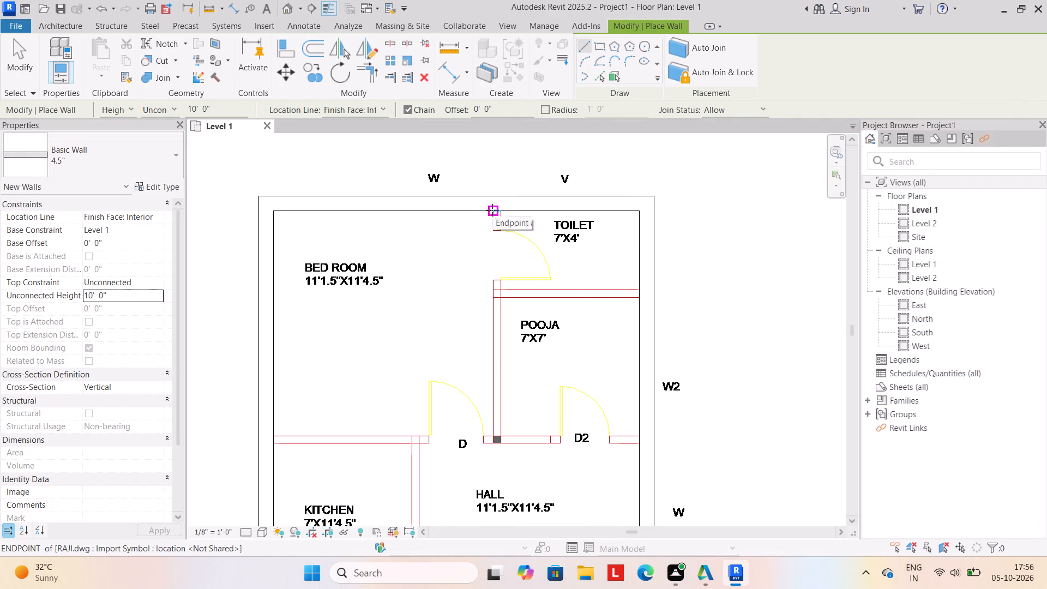
left_click(492, 210)
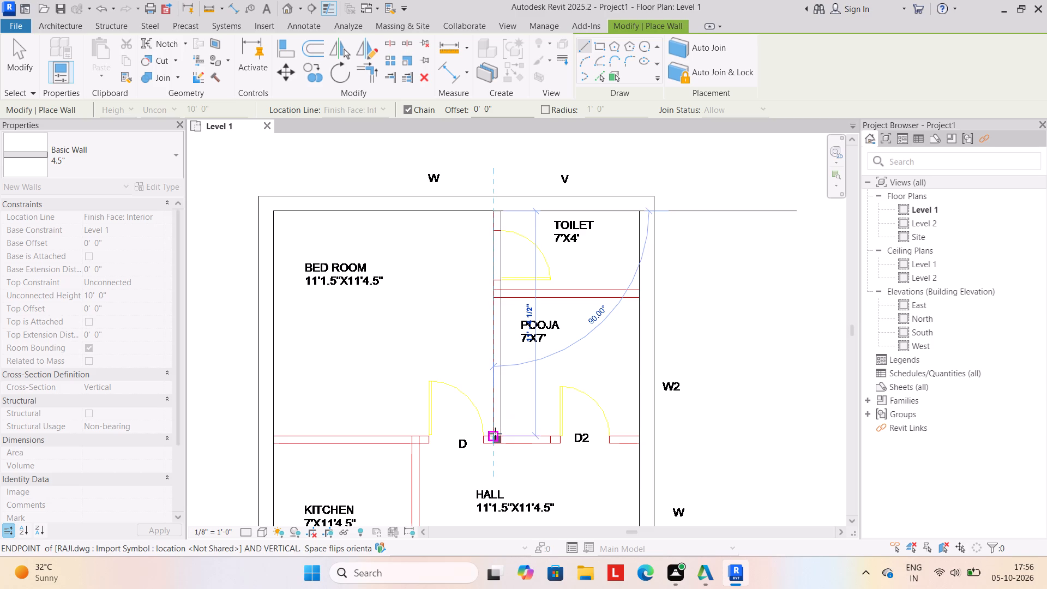
scroll(495, 429, "up", 5)
left_click(492, 441)
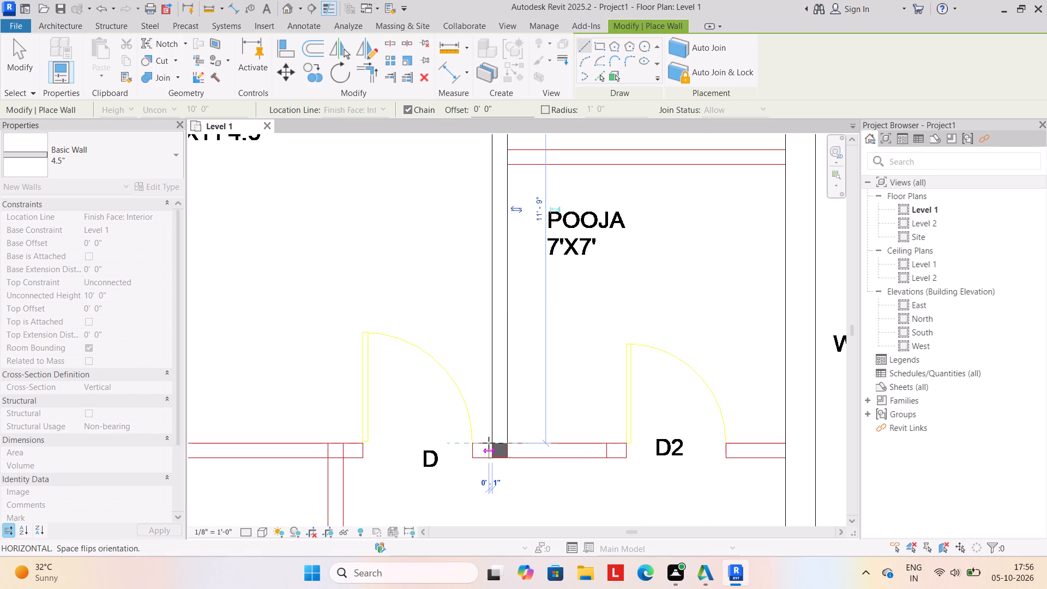
key("Escape")
Draw a 4.5" partition between the toilet and pooja rooms, from the east wall to the bed room partition, flipped onto the plan lines.
scroll(489, 366, "down", 3)
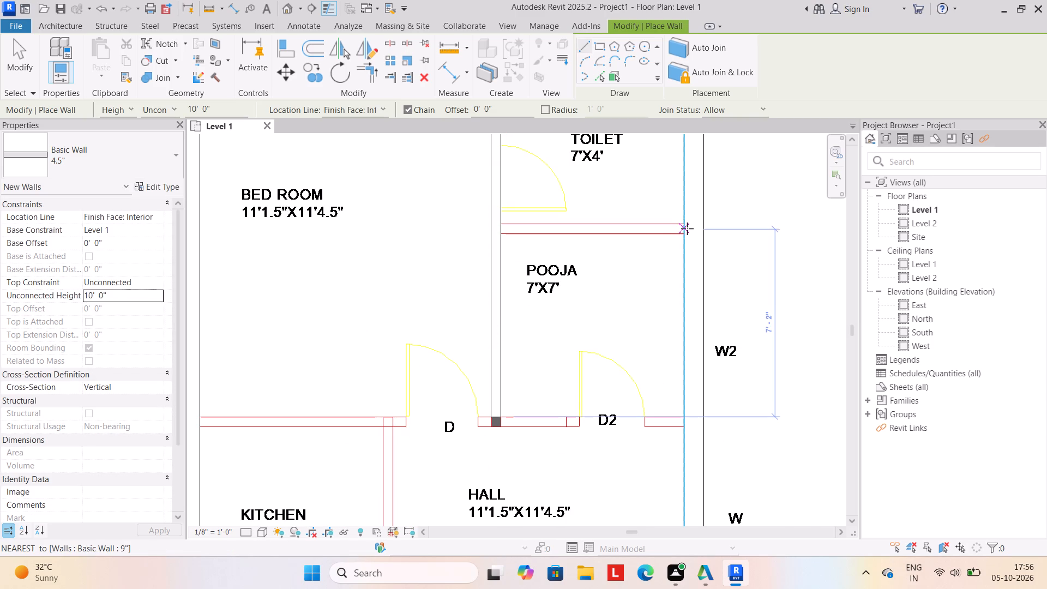
left_click(687, 233)
key("space")
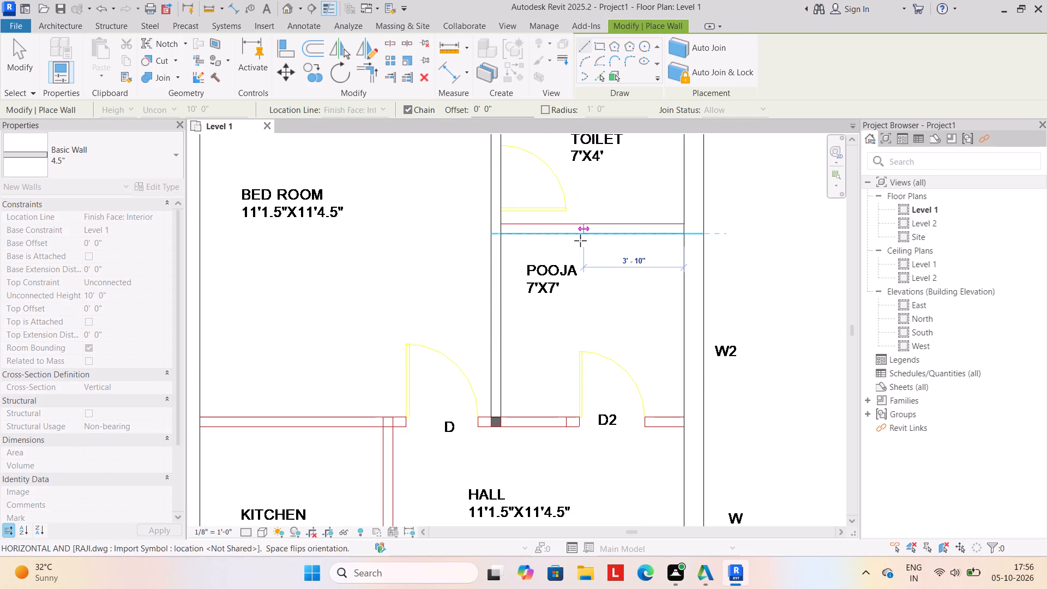
double_click(501, 236)
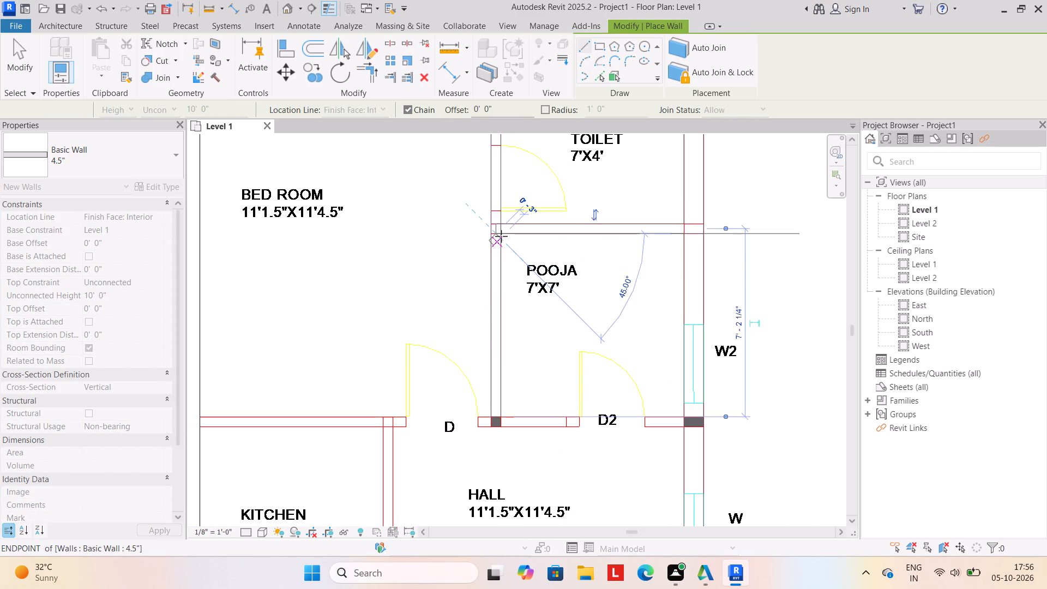
key("Escape")
Draw a 4.5" architectural wall across the house from the west wall to the east wall, separating bed room and pooja from kitchen and hall.
scroll(471, 309, "down", 4)
middle_click_drag(464, 313, 521, 272)
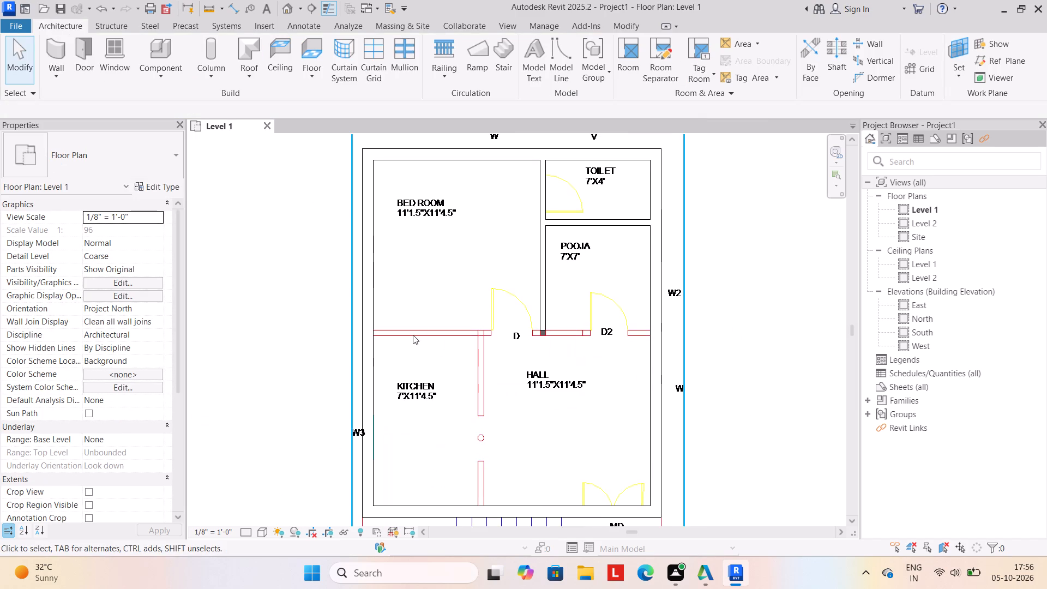
scroll(412, 335, "up", 4)
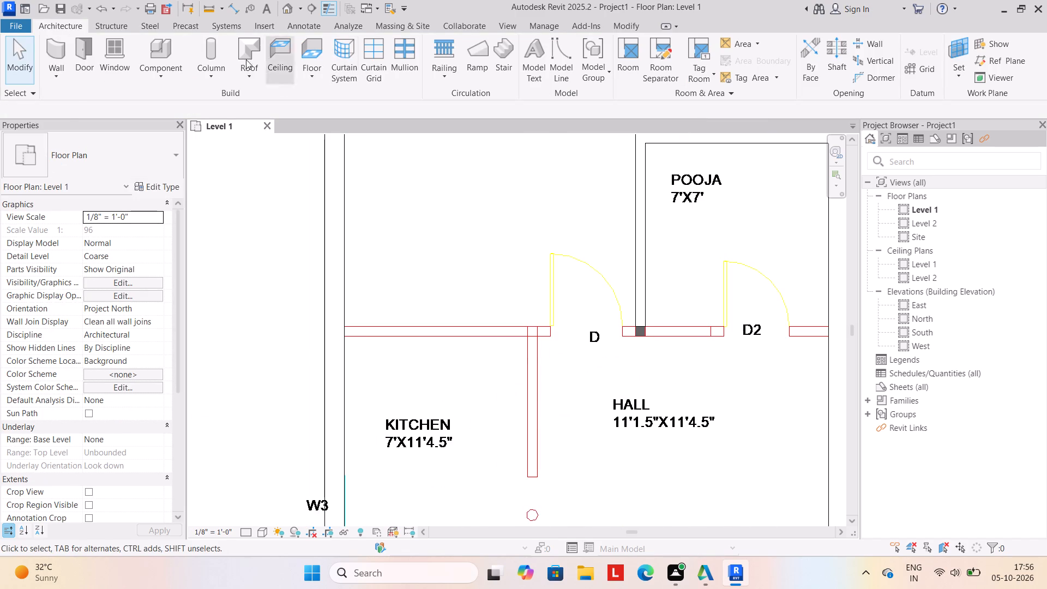
left_click(53, 83)
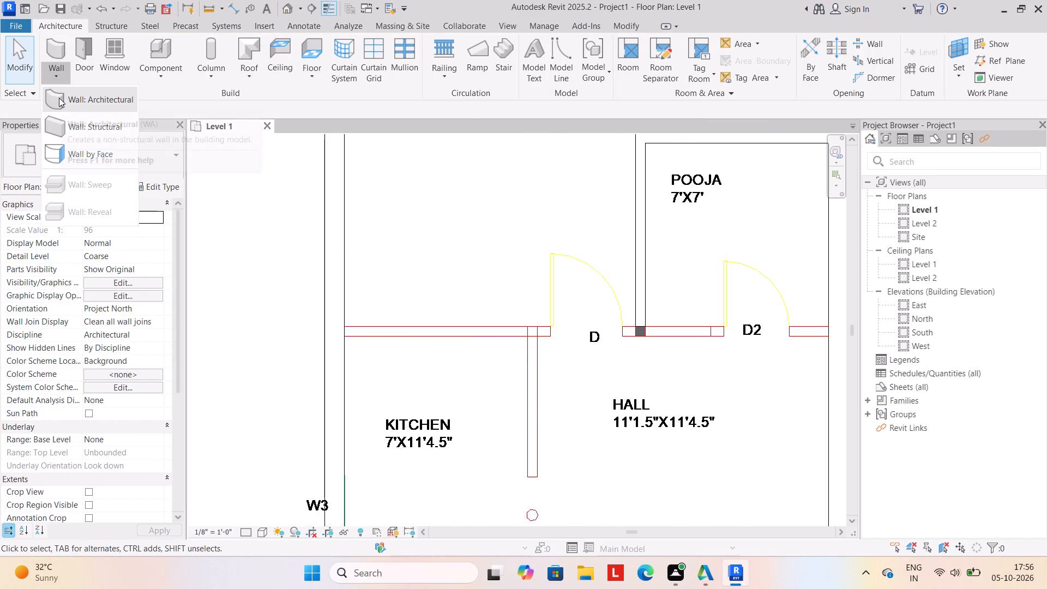
left_click(59, 98)
left_click_drag(344, 338, 351, 337)
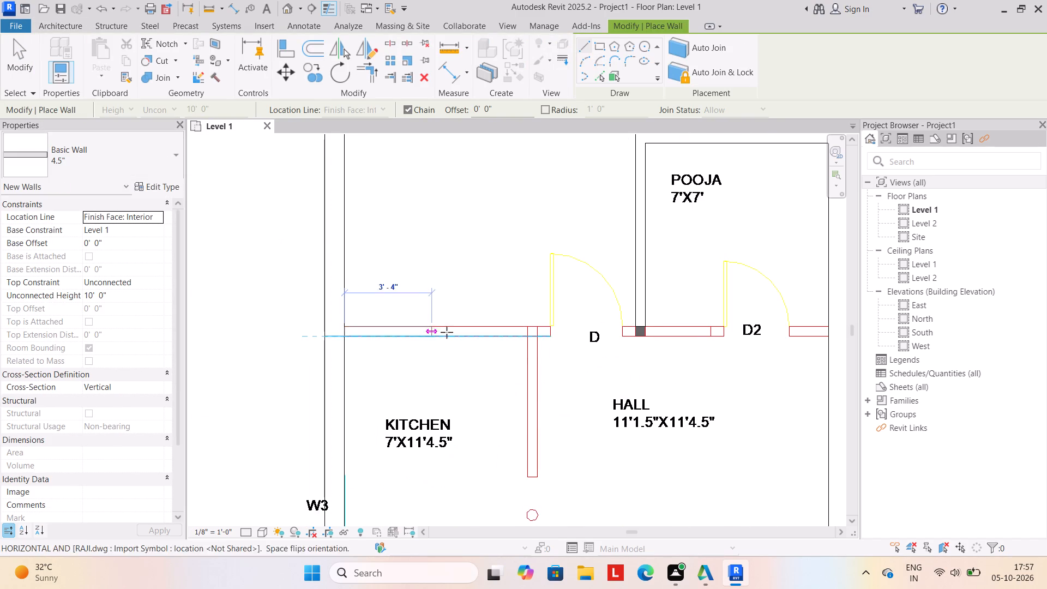
middle_click_drag(712, 330, 527, 338)
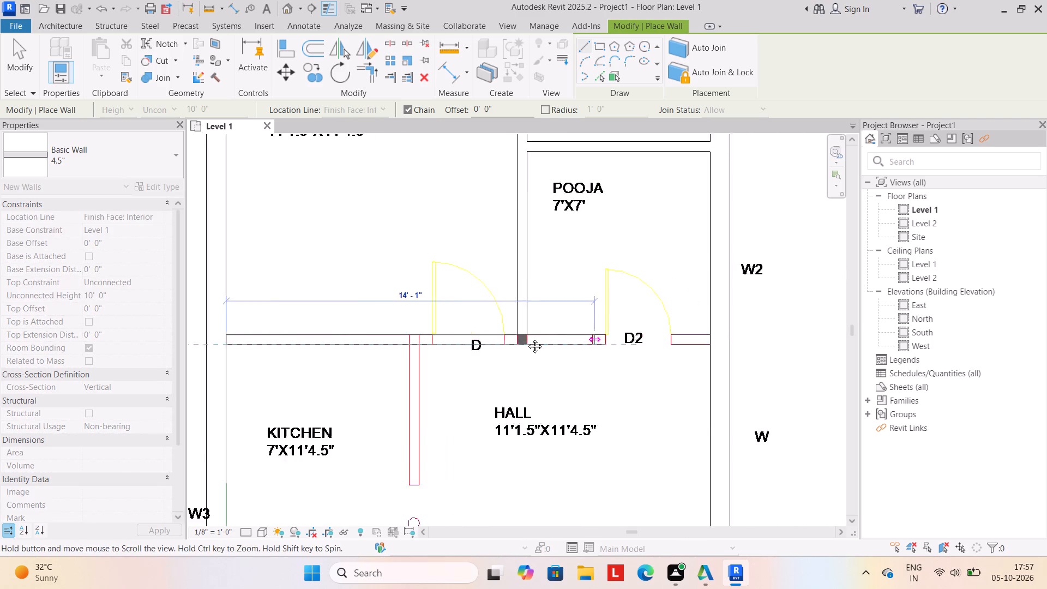
middle_click_drag(527, 338, 525, 338)
left_click(643, 345)
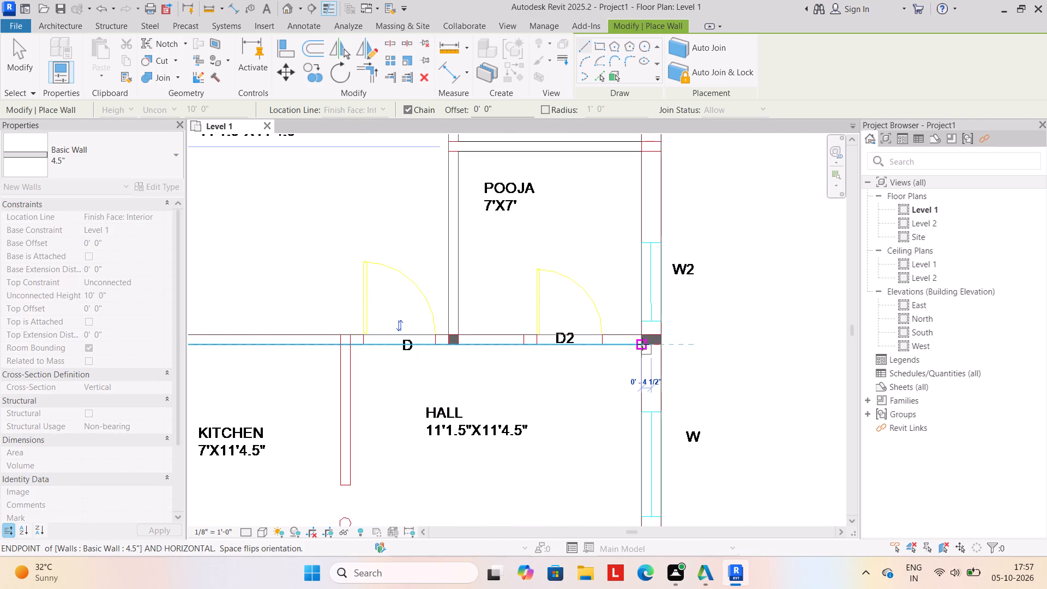
key("Escape")
Draw a 4.5" partition about 11' 4.5" long between kitchen and hall, from the cross wall to the south exterior wall.
scroll(573, 406, "down", 3)
middle_click_drag(567, 409, 601, 338)
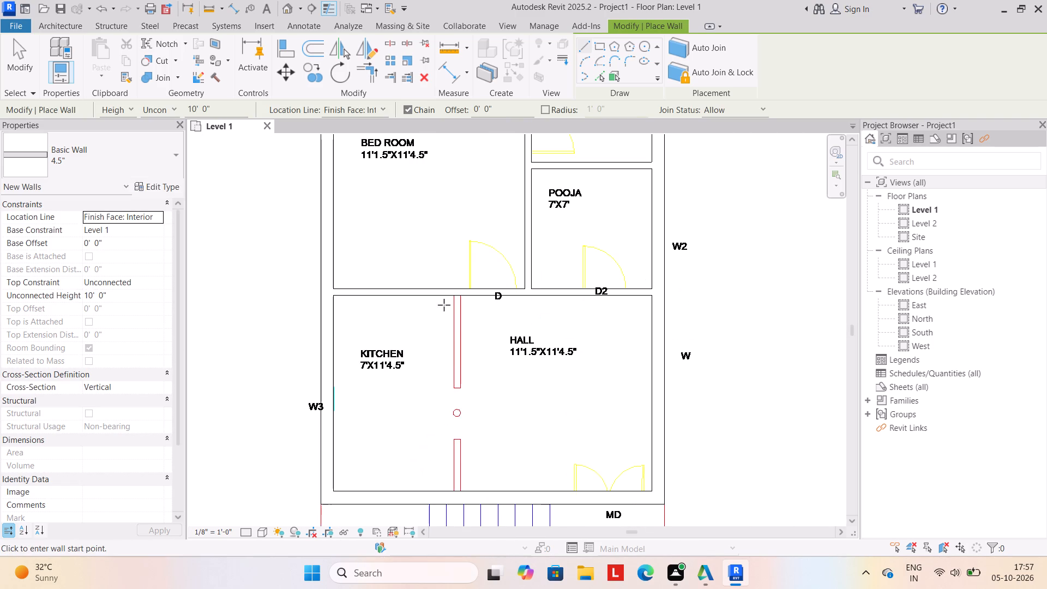
left_click(452, 295)
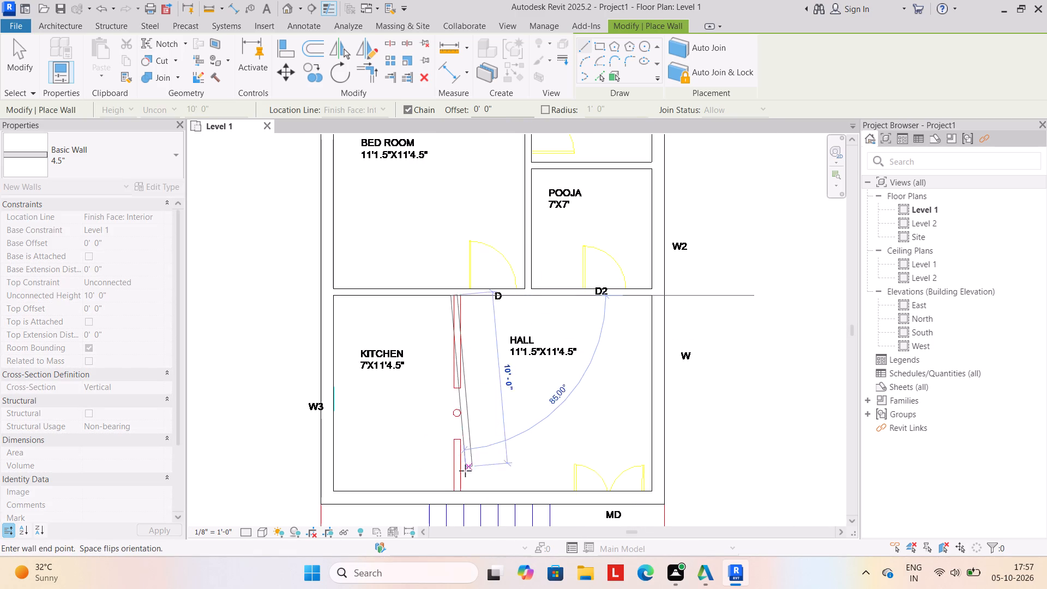
key("Escape")
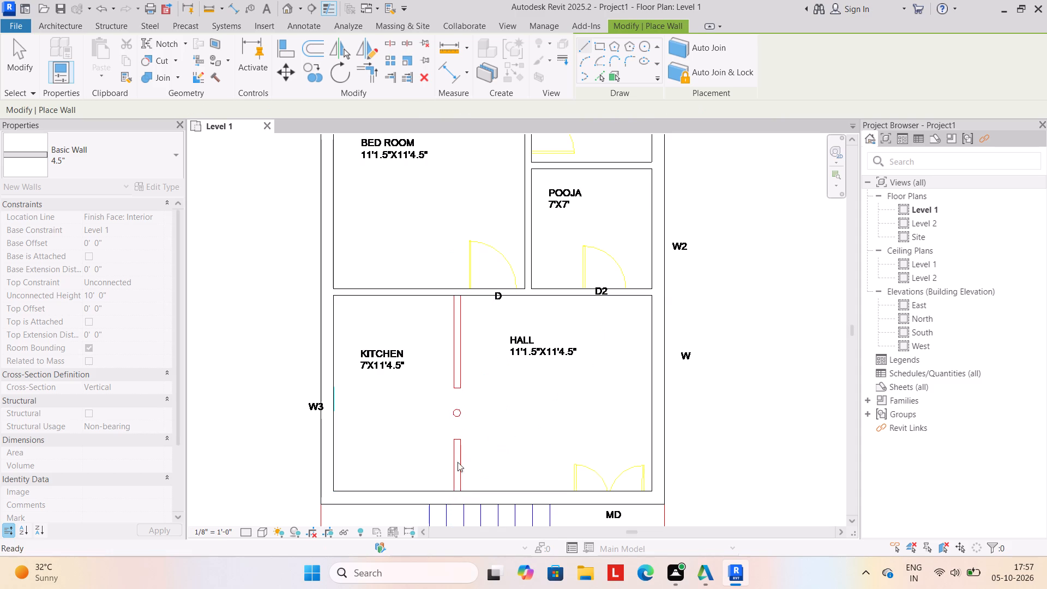
scroll(482, 339, "up", 4)
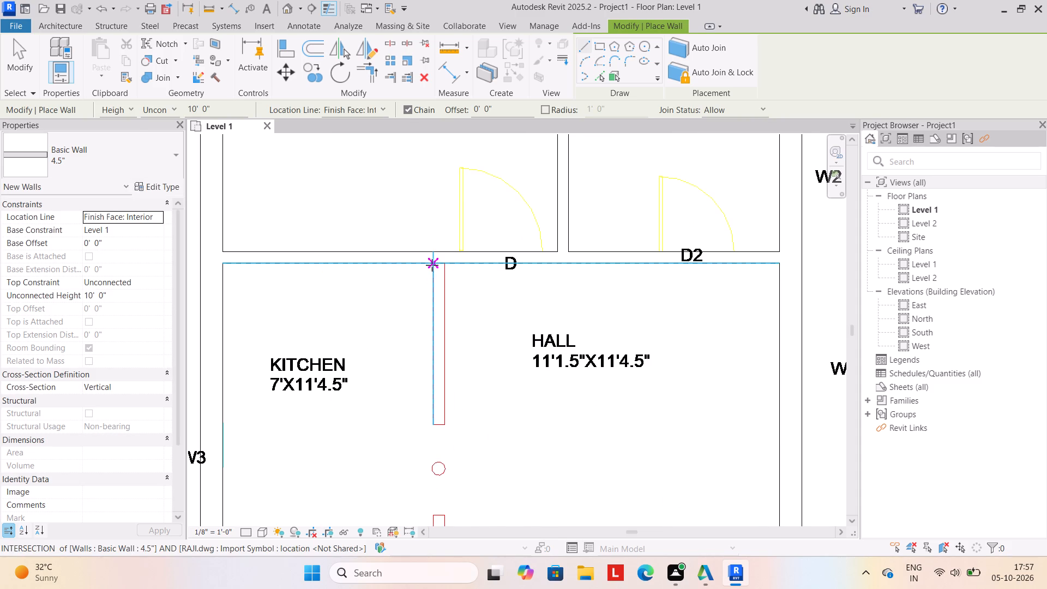
left_click(432, 262)
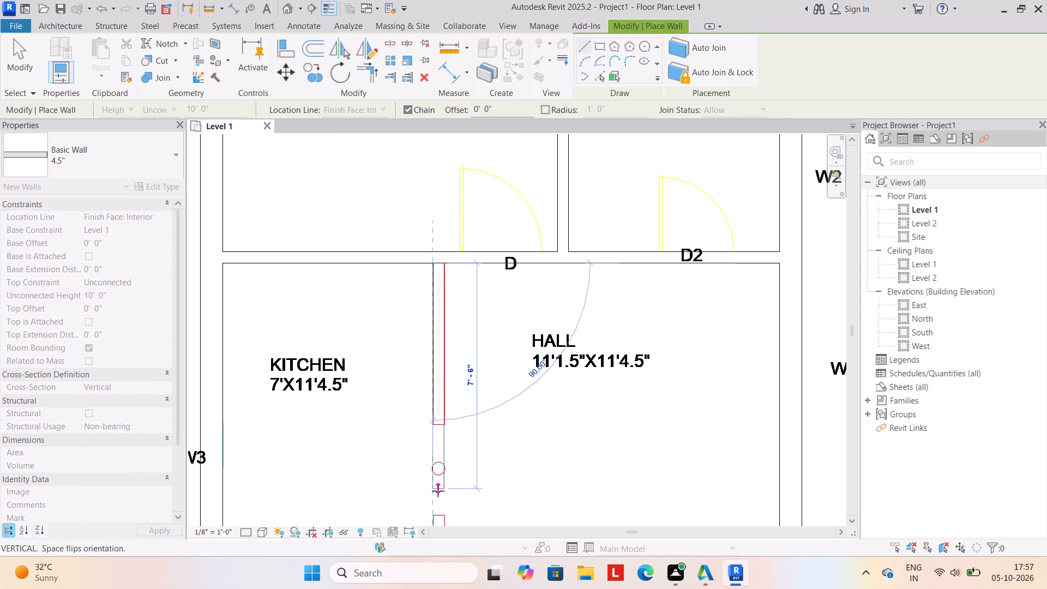
middle_click_drag(437, 490, 440, 295)
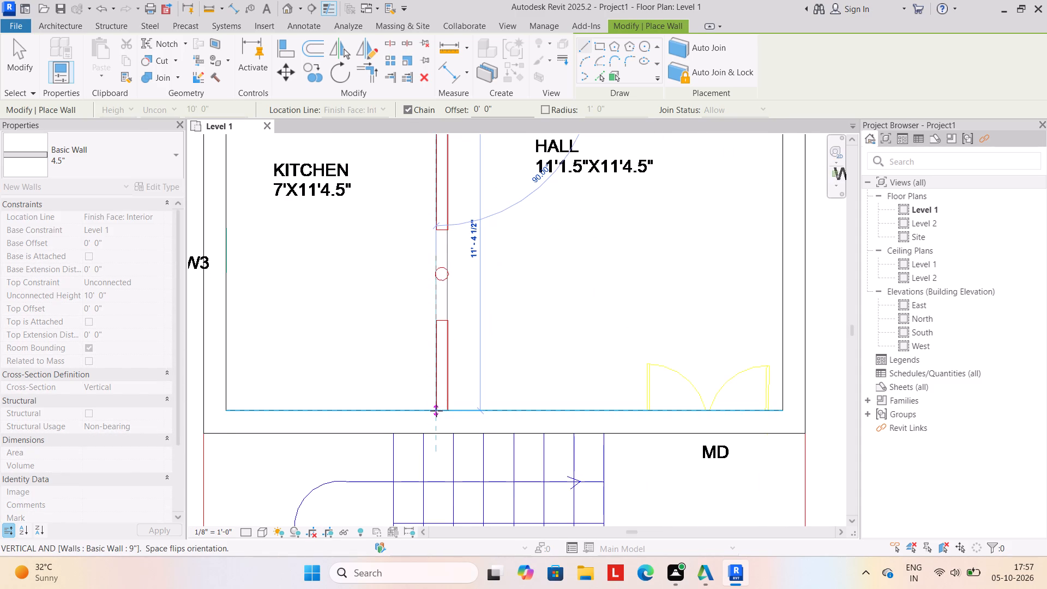
left_click(436, 411)
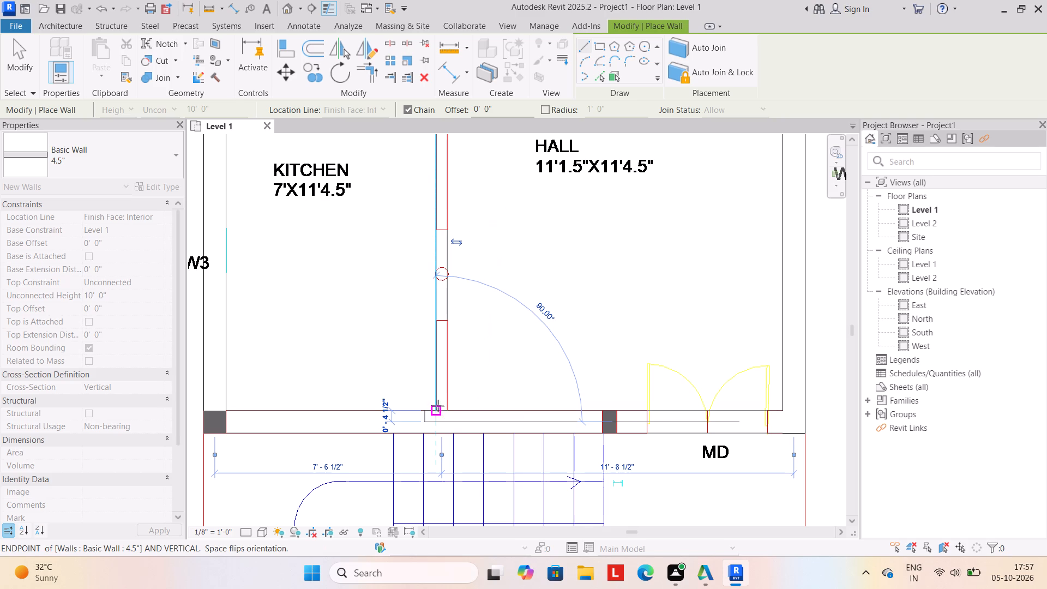
key("Escape")
scroll(429, 398, "down", 8)
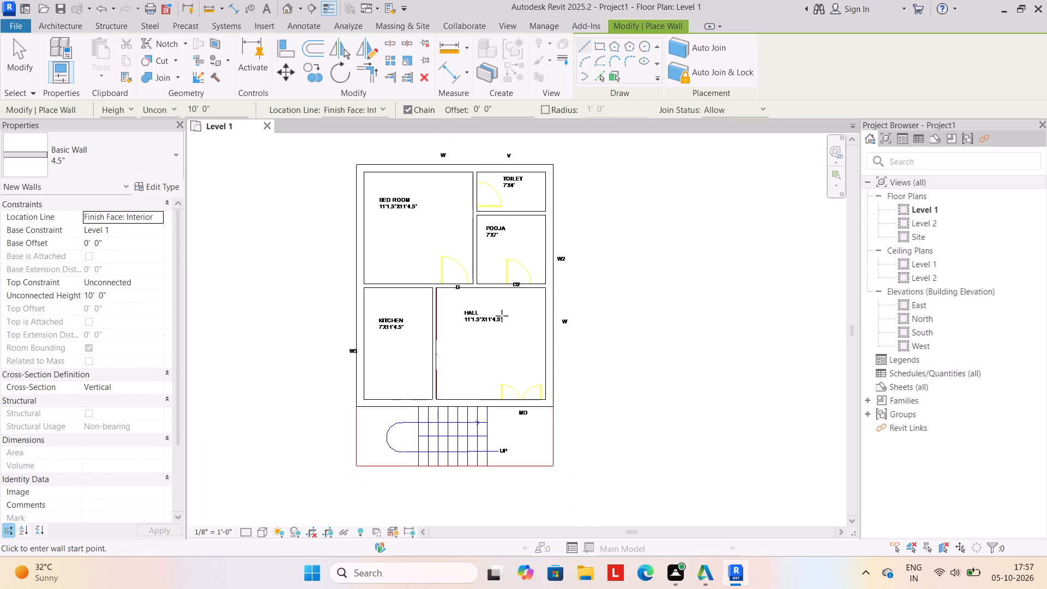
key("Escape")
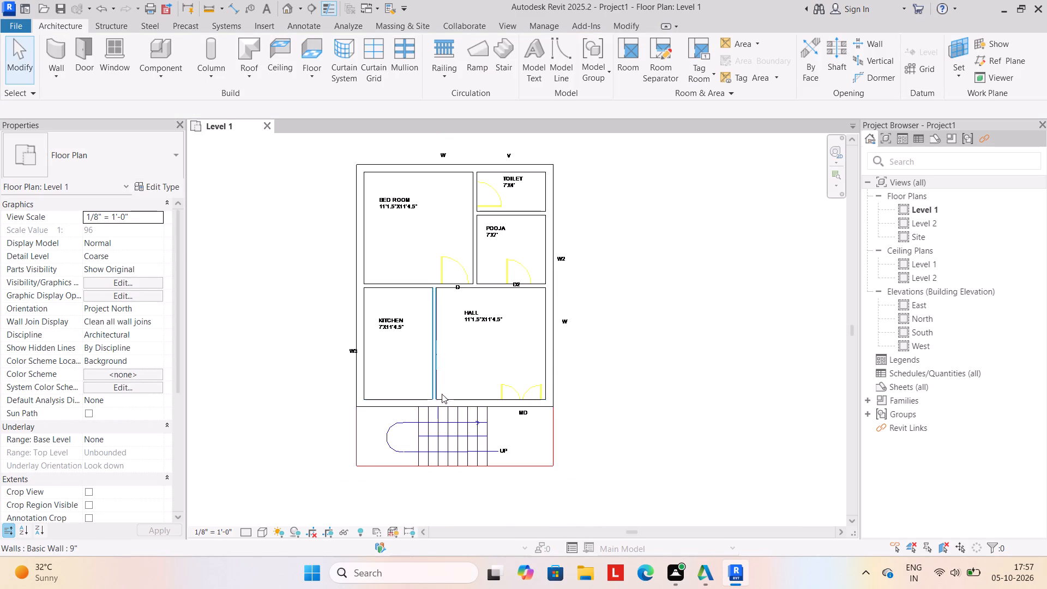
Place an 18-riser U-shape winder stair run, 3' wide, over the plan's stair south of the house, with both flights opening east.
scroll(442, 388, "up", 10)
scroll(424, 378, "down", 9)
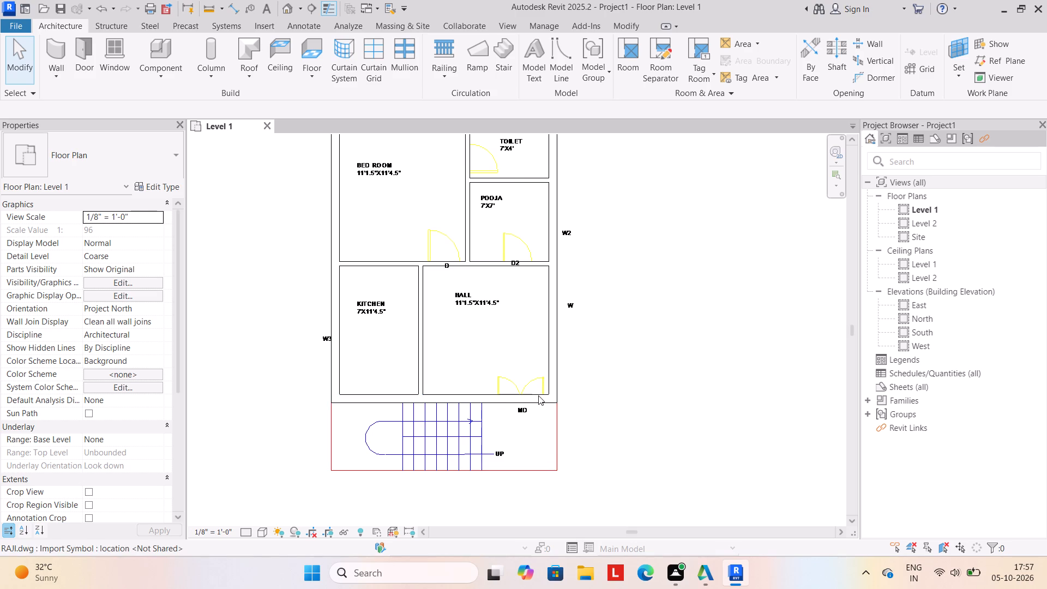
scroll(537, 396, "down", 1)
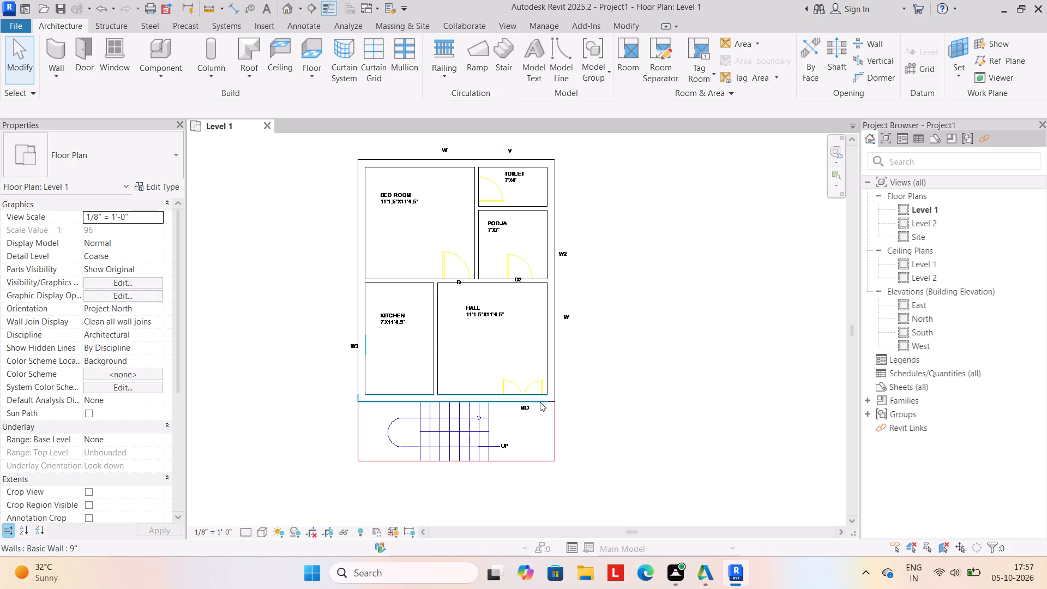
middle_click_drag(486, 450, 485, 431)
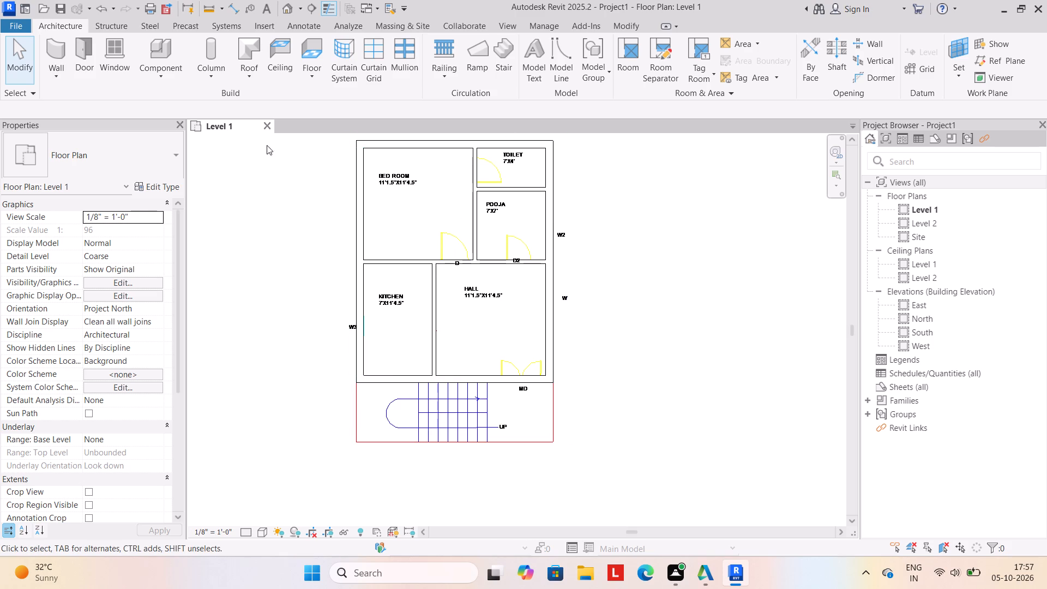
left_click(496, 54)
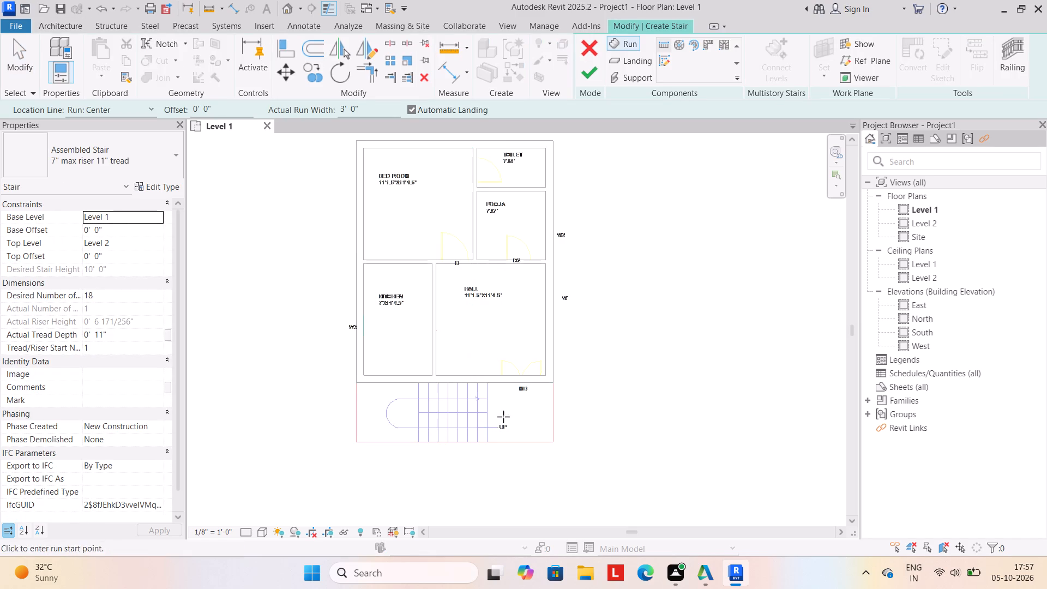
left_click(721, 44)
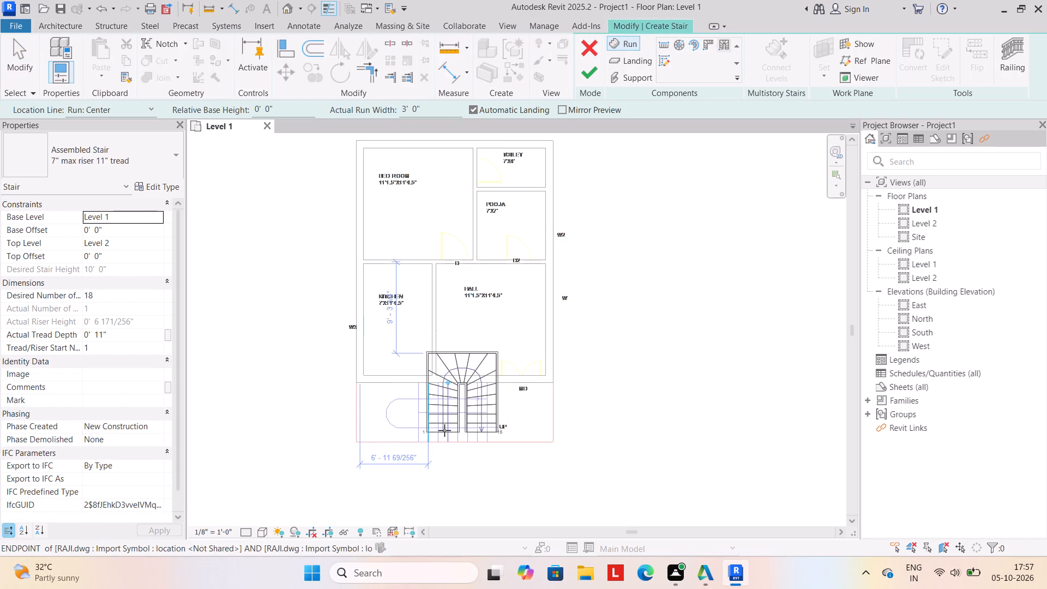
key("space")
key("space")
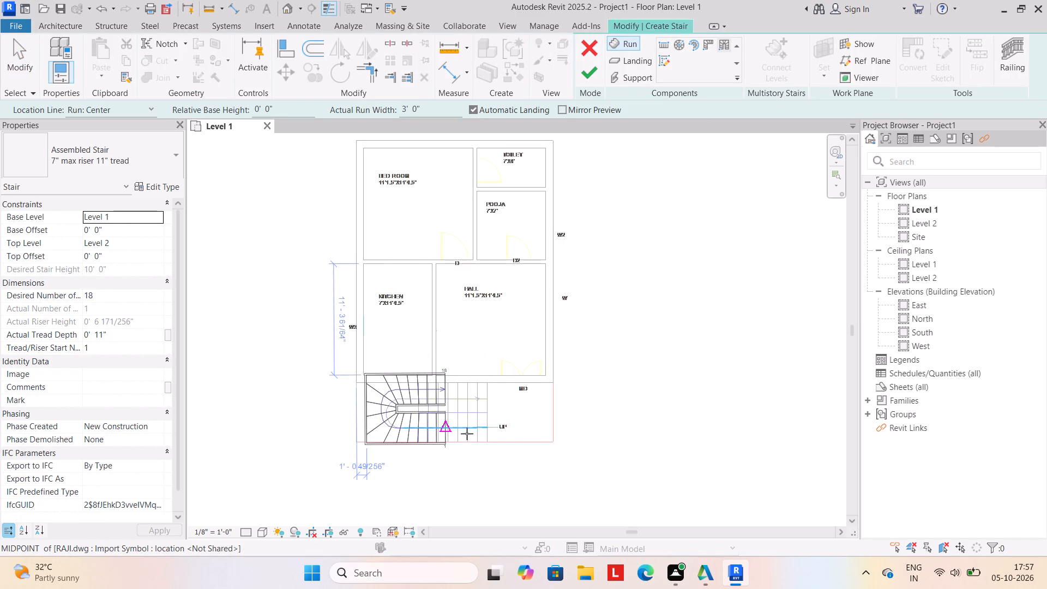
scroll(489, 432, "up", 3)
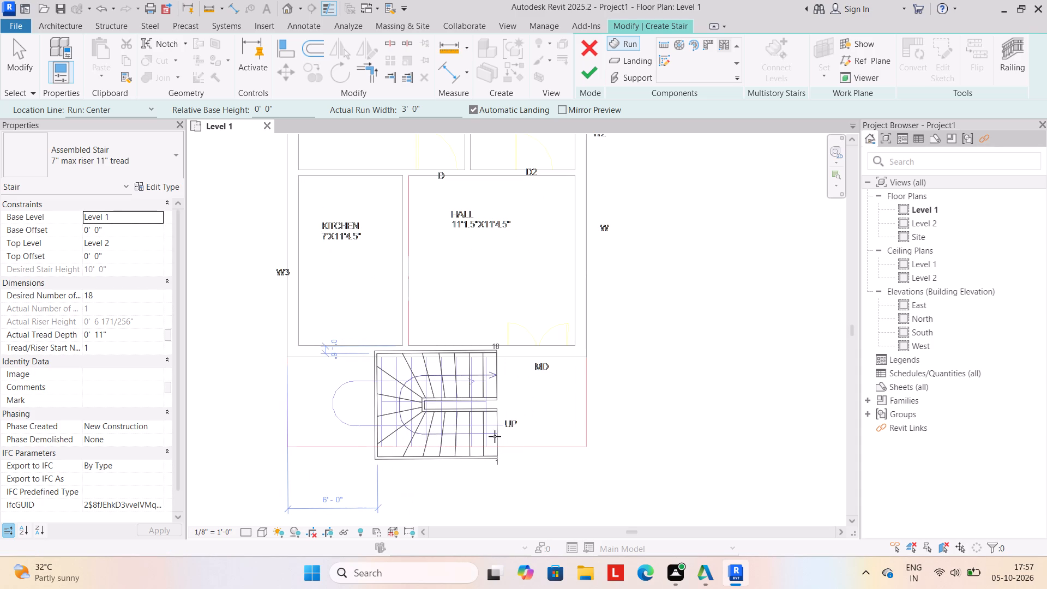
left_click(495, 436)
key("Escape")
key("Escape")
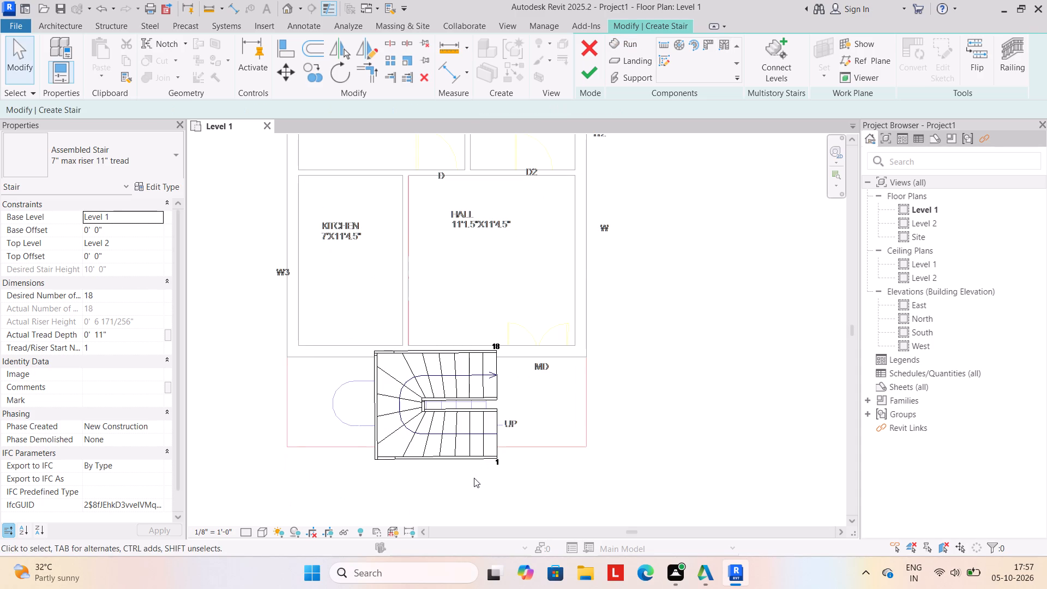
key("Escape")
key("Escape")
key("Escape")
Narrow the stair run to 2' 1" by pulling its north and south outer edges inward to fit the plan's stair area.
left_click(440, 354)
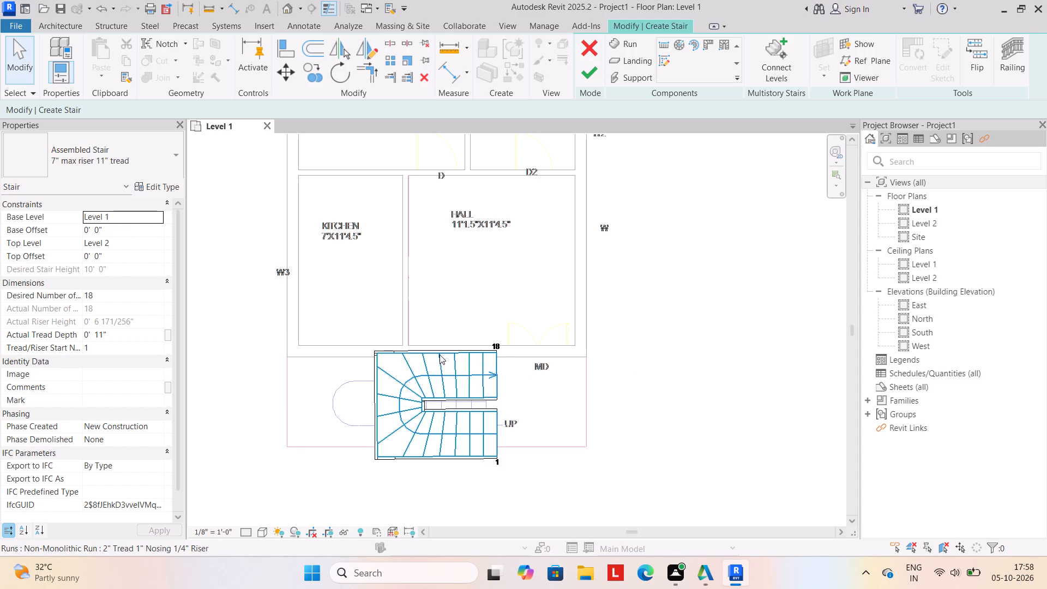
scroll(430, 353, "up", 4)
left_click_drag(442, 341, 442, 356)
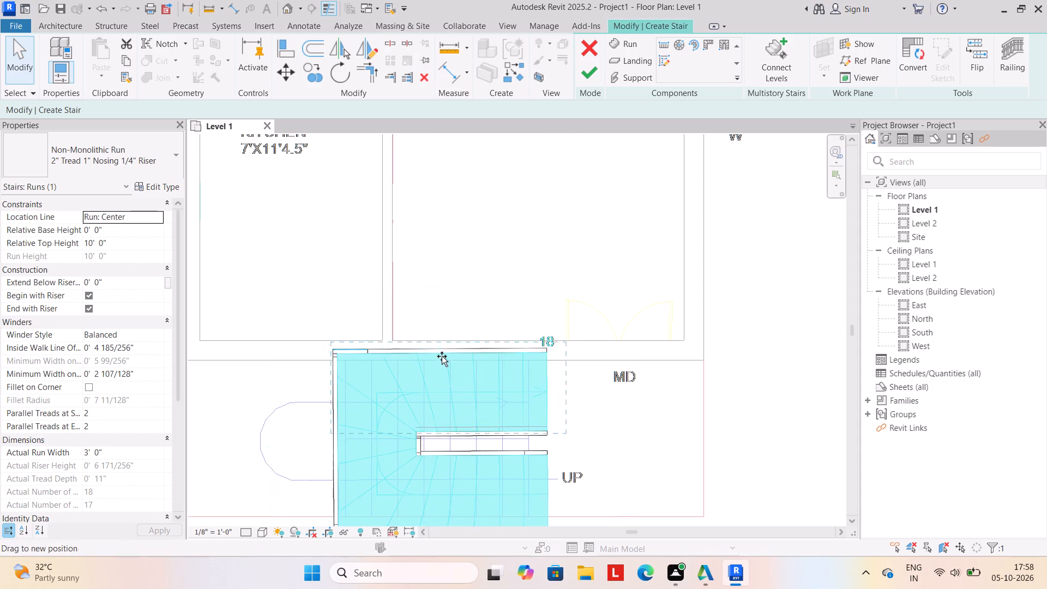
left_click_drag(442, 356, 442, 363)
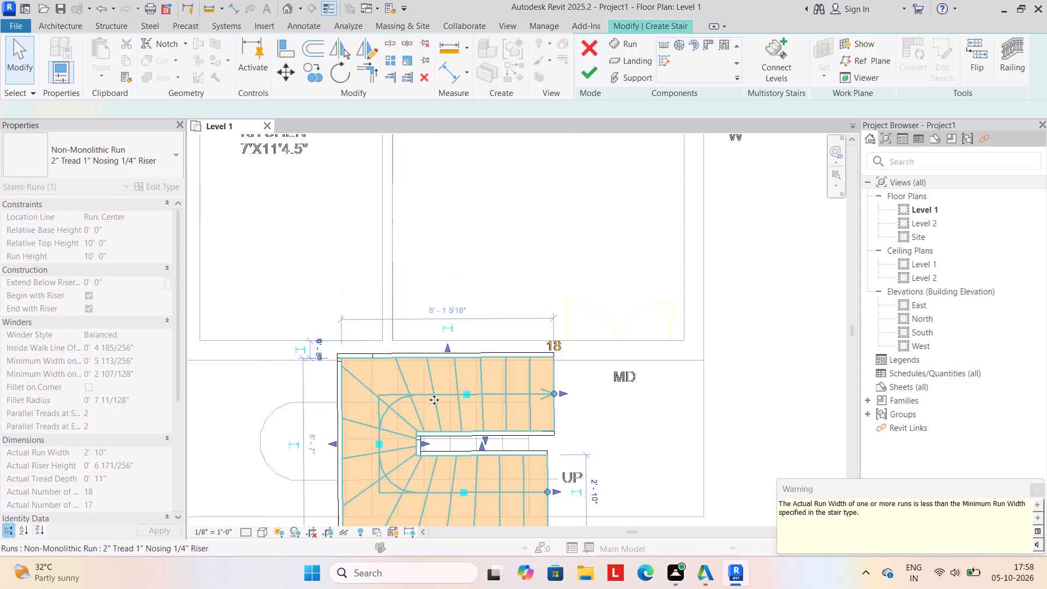
scroll(434, 407, "down", 1)
middle_click_drag(434, 404, 437, 375)
left_click(701, 375)
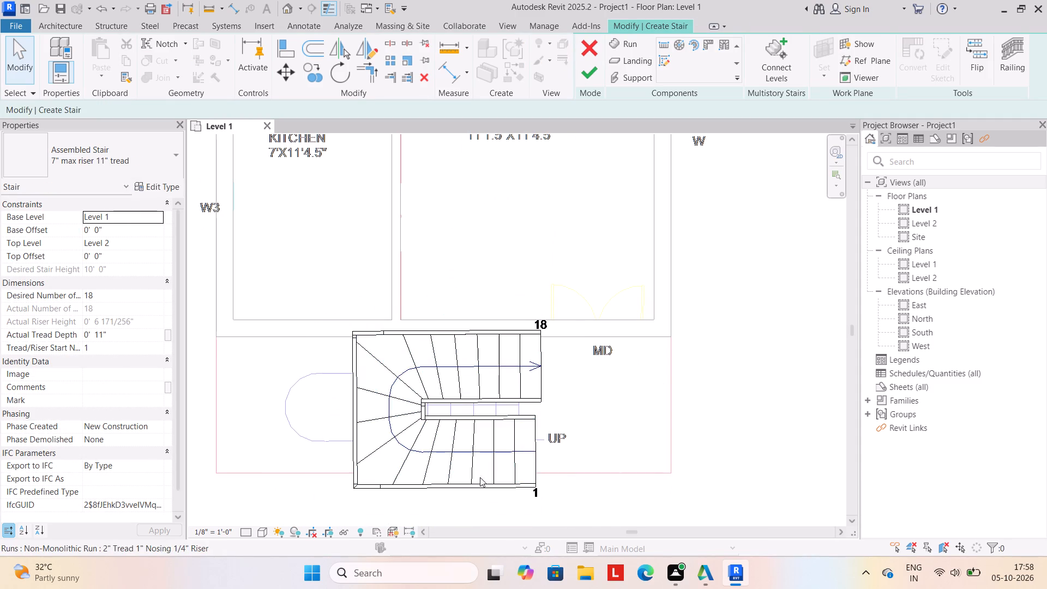
left_click(476, 479)
left_click_drag(446, 490, 448, 472)
left_click(488, 501)
scroll(558, 485, "down", 1)
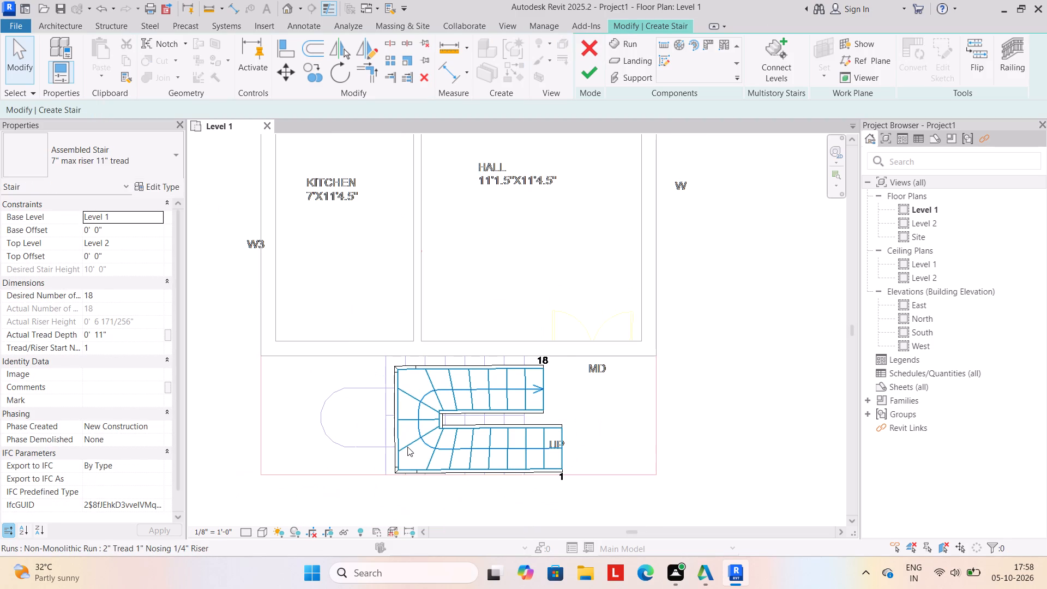
Nudge the stair run west and slightly north to line it up with the stair drawn on the plan.
left_click(396, 448)
key("Left")
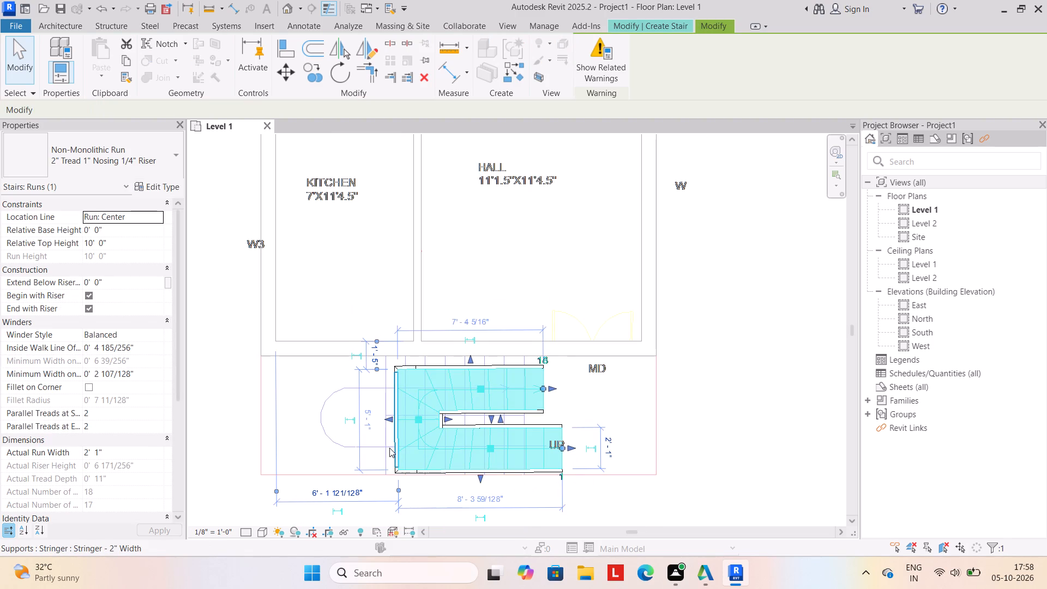
key("Left")
key("Left")
key("Left")
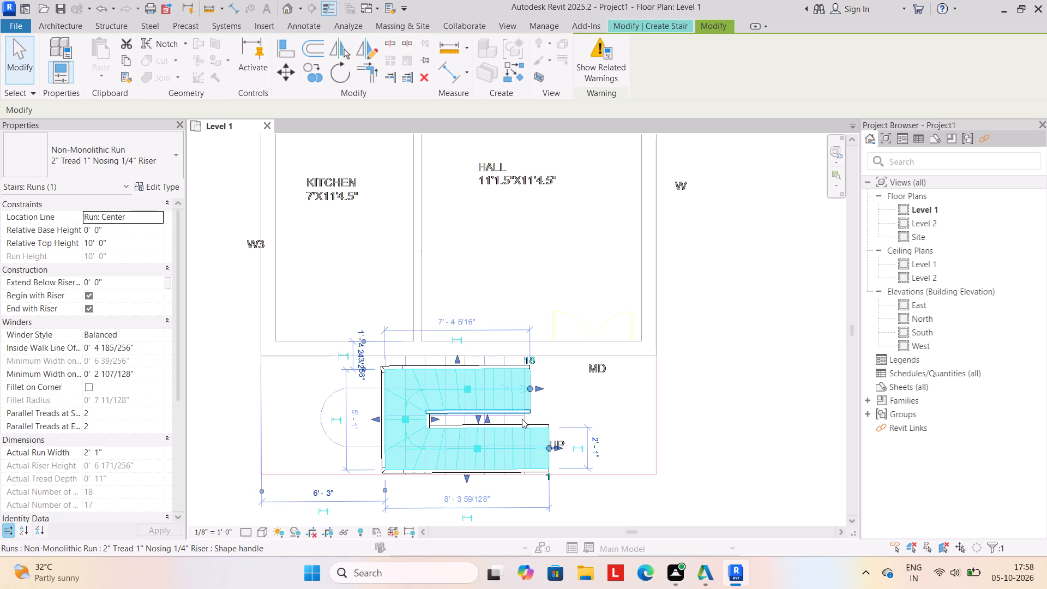
key("Up")
key("Left")
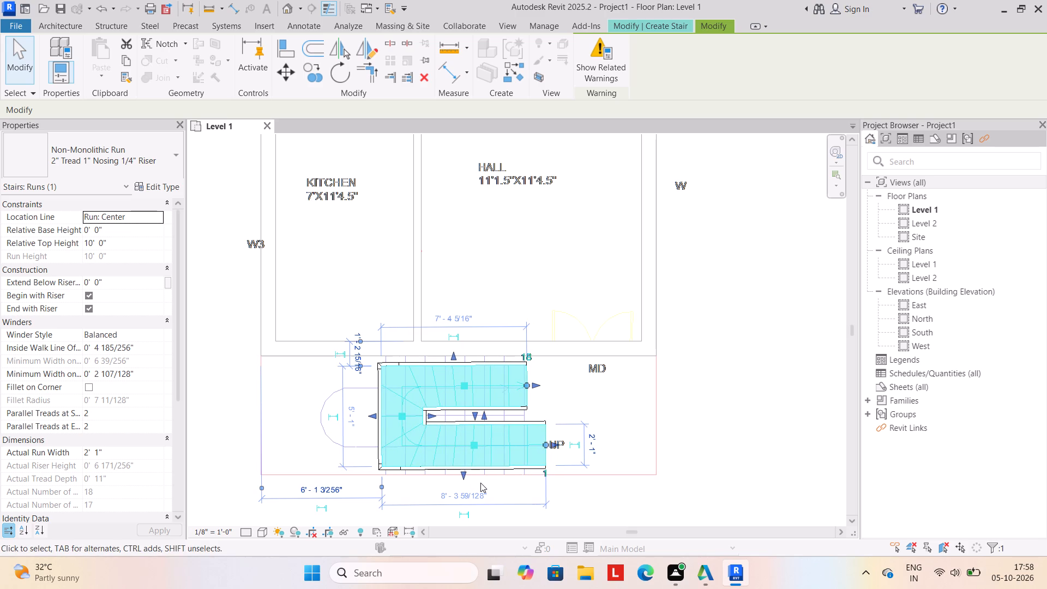
left_click(620, 483)
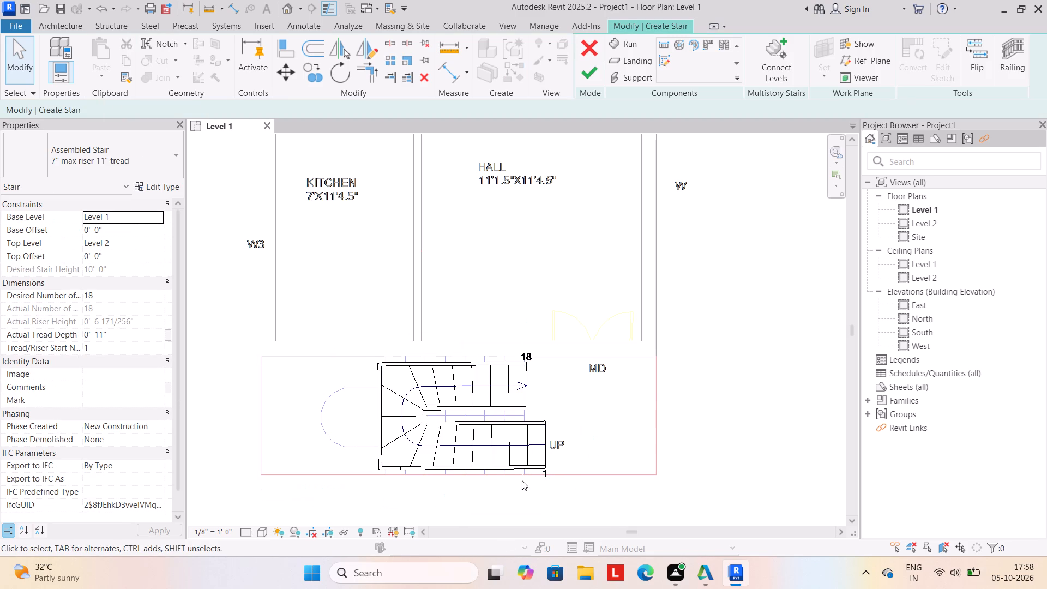
Widen the stair run to 2' 3" by pulling its south outer edge toward the plan's boundary line.
left_click(462, 462)
scroll(462, 472, "up", 4)
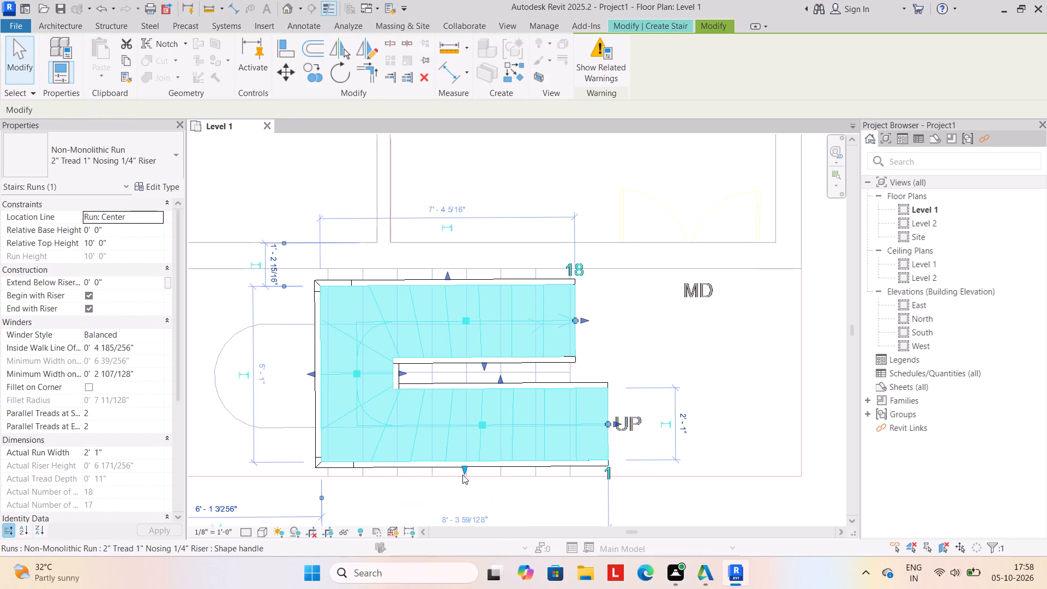
left_click(464, 466)
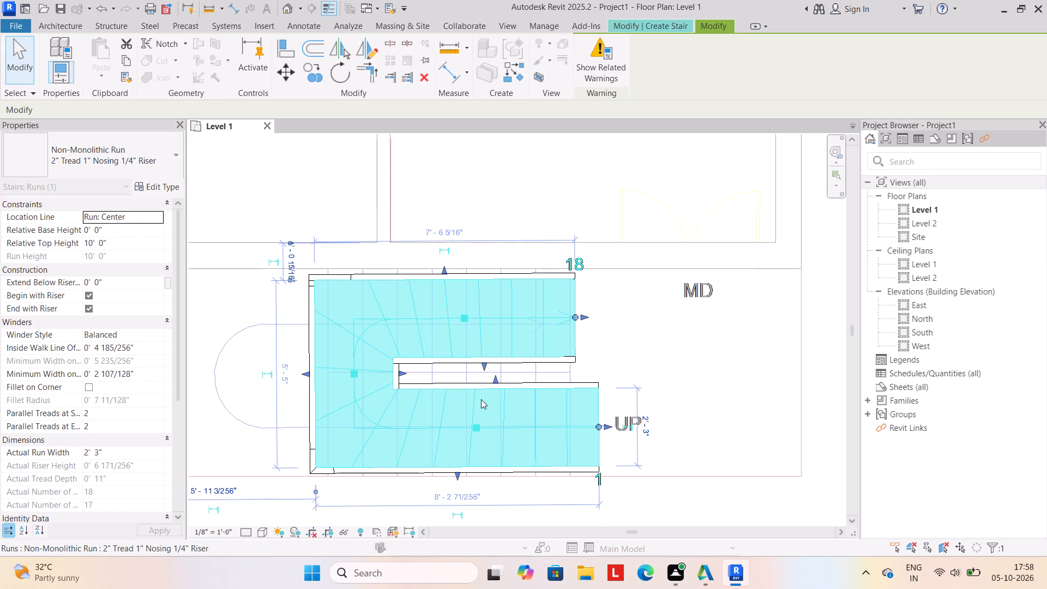
left_click(481, 399)
Finish the Level 1 to Level 2 stair and exit stair editing.
scroll(437, 378, "down", 6)
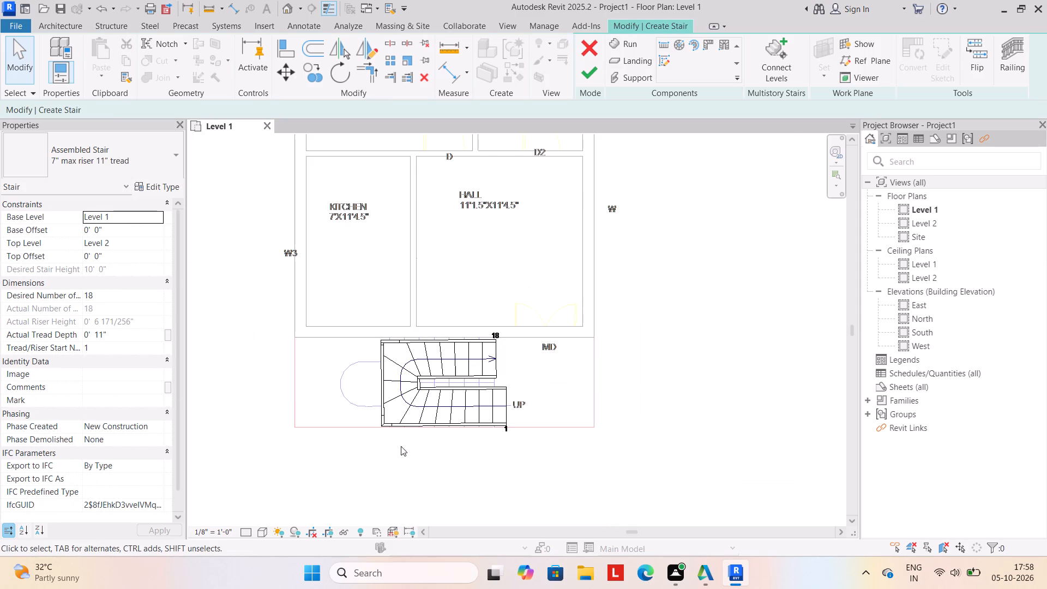
middle_click_drag(297, 342, 322, 389)
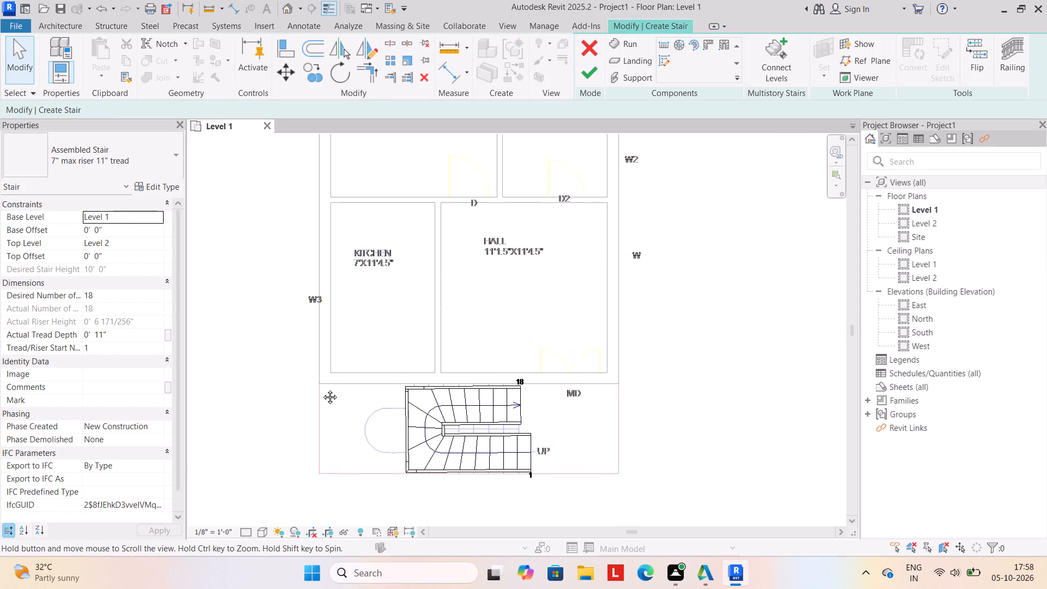
middle_click_drag(322, 389, 326, 387)
scroll(331, 380, "down", 1)
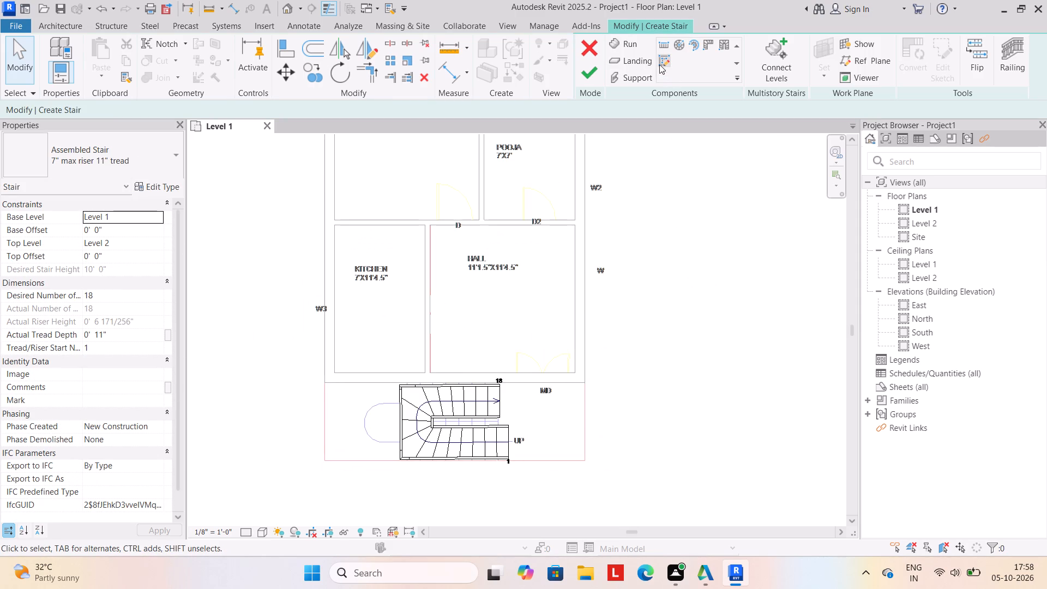
left_click(586, 70)
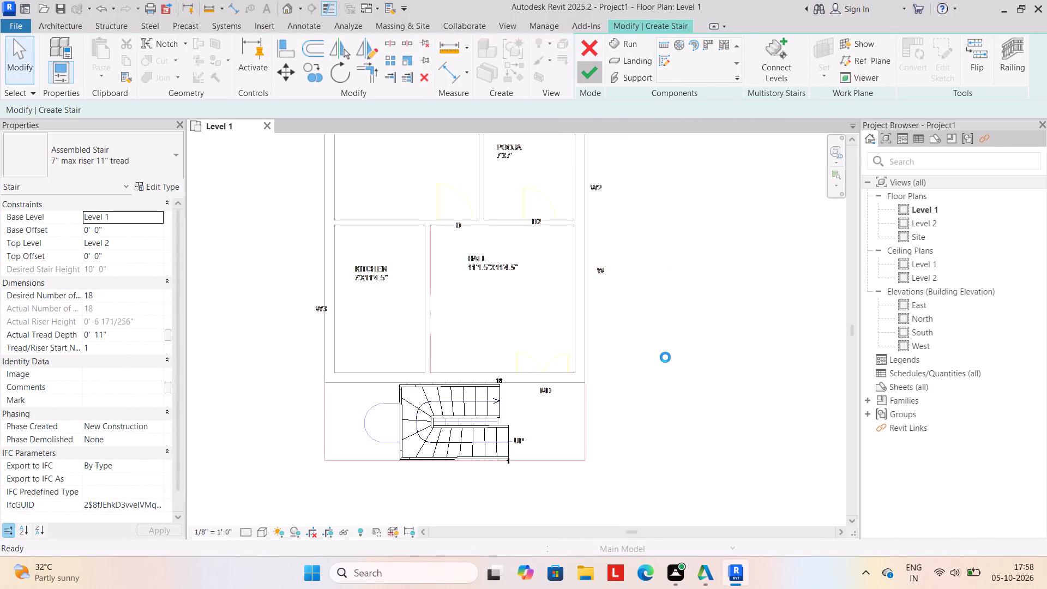
key("Escape")
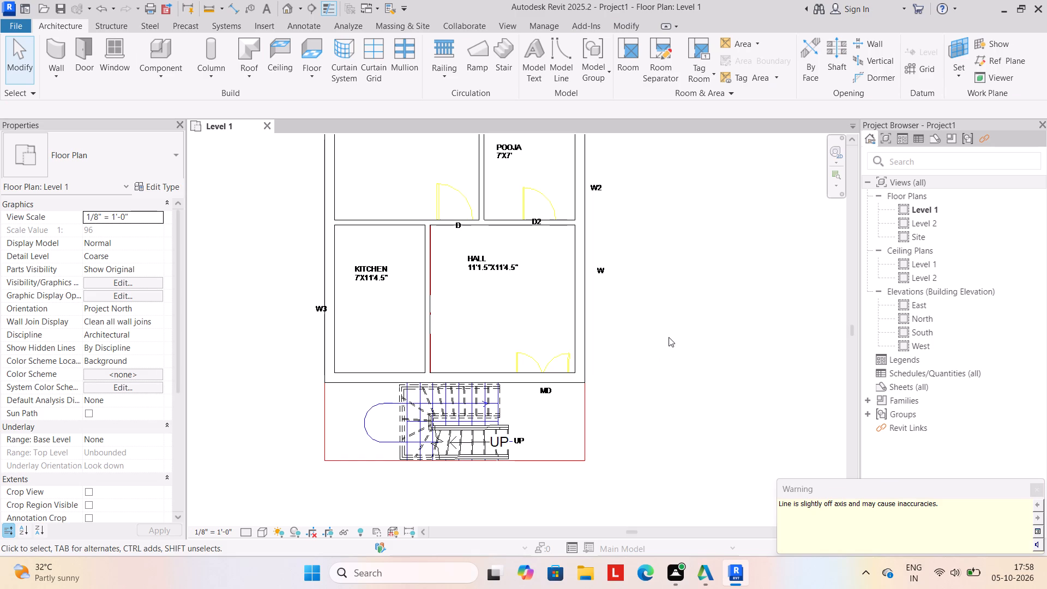
key("Escape")
key("Escape")
key("Escape")
key("Escape")
key("Escape")
Examine how the finished stair sits within the stair area and south boundary line of the linked plan.
left_click(753, 284)
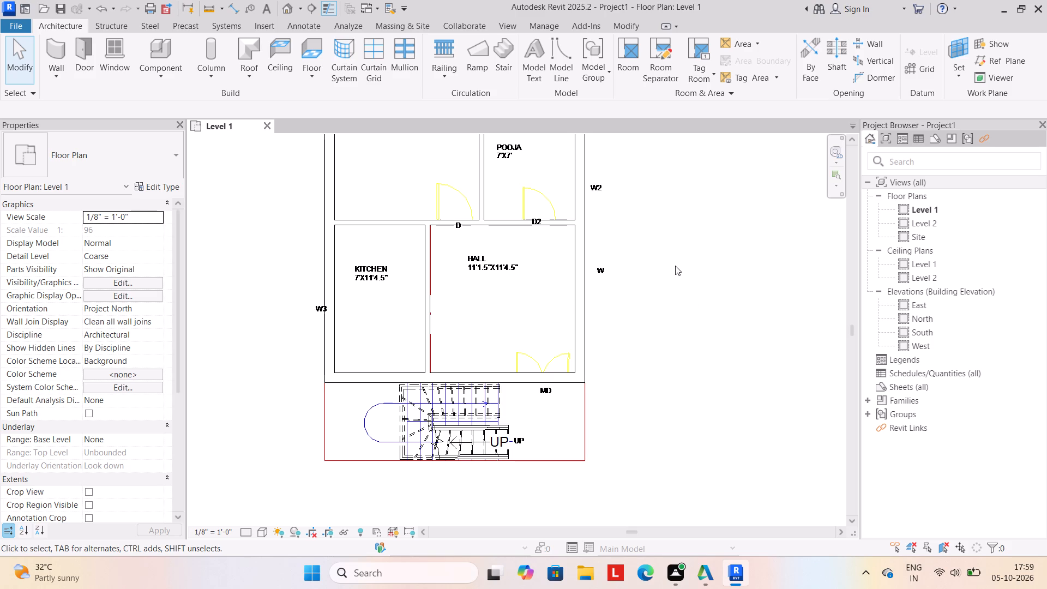
scroll(673, 280, "down", 3)
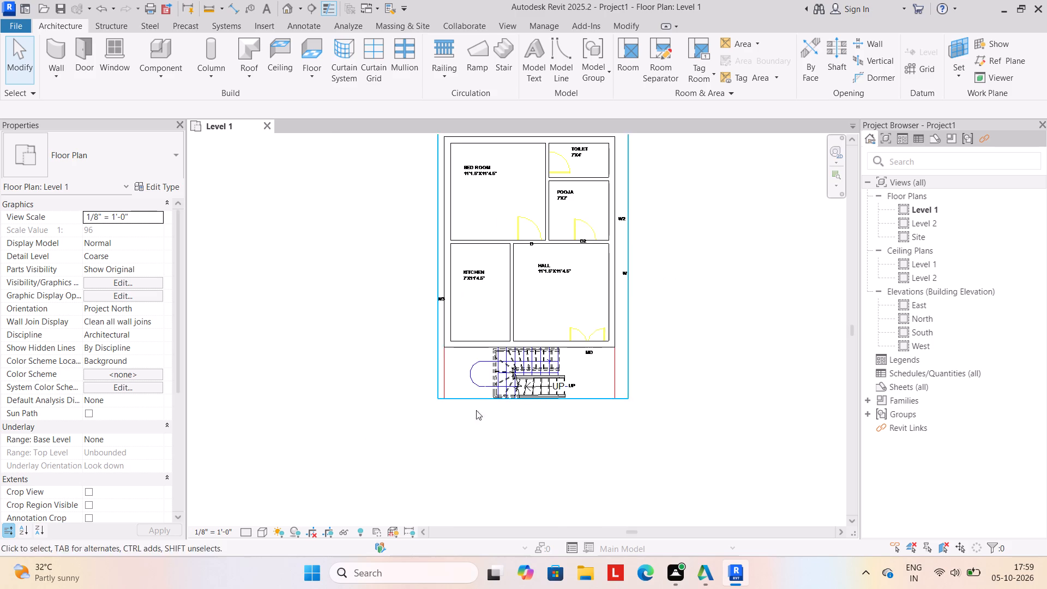
scroll(532, 395, "up", 4)
left_click(532, 395)
scroll(532, 401, "up", 3)
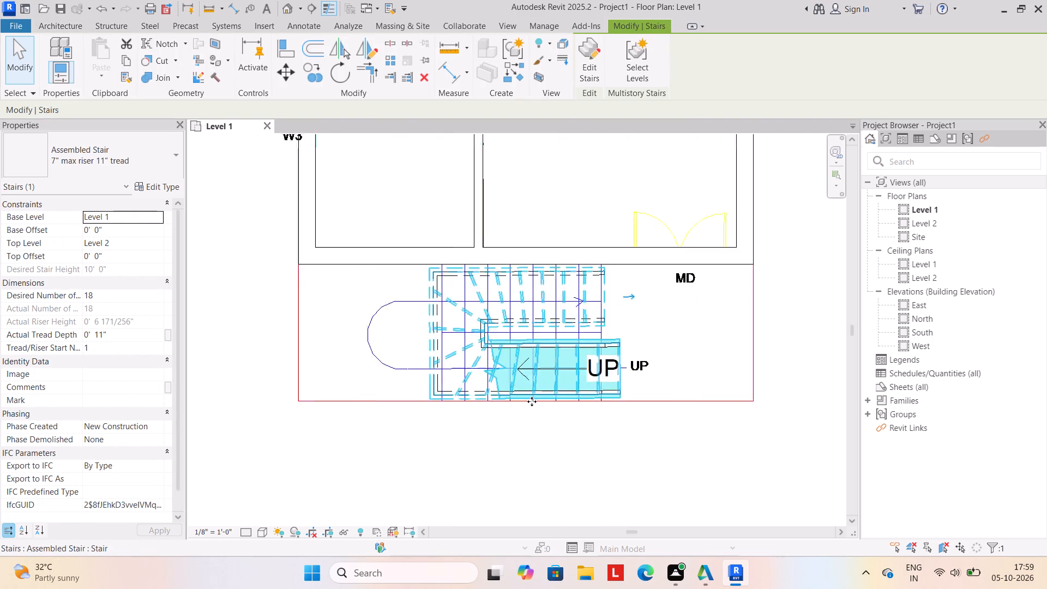
scroll(532, 401, "up", 3)
left_click(377, 375)
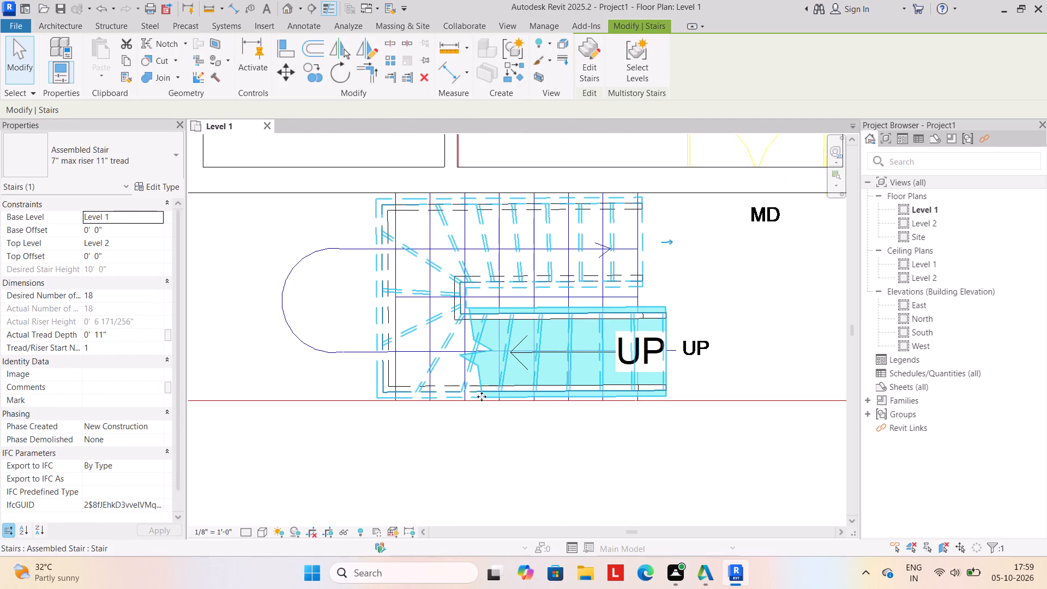
left_click(640, 431)
scroll(640, 436, "down", 3)
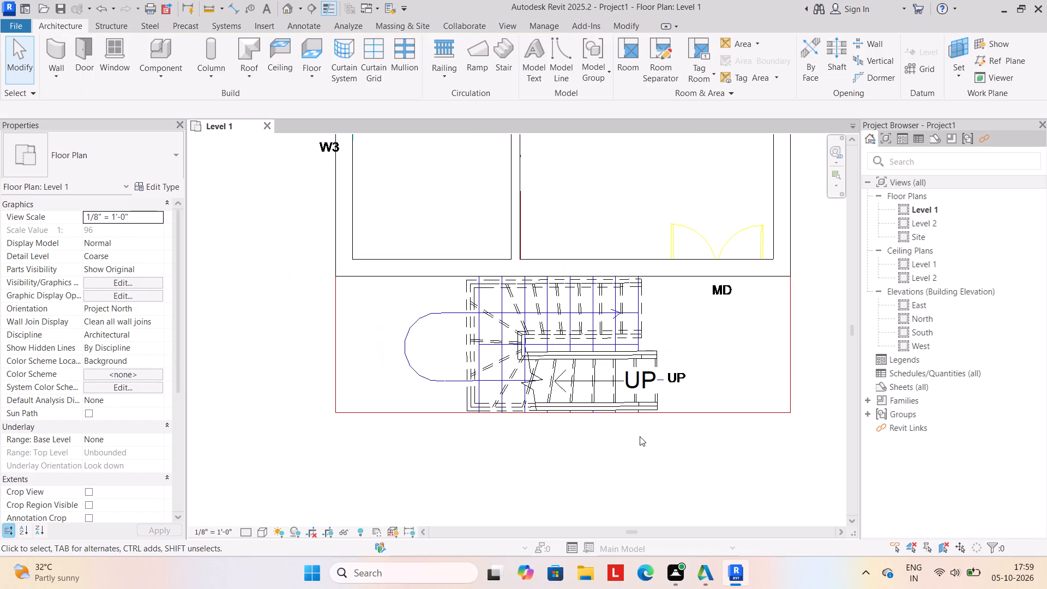
scroll(639, 438, "down", 1)
middle_click_drag(639, 438, 635, 410)
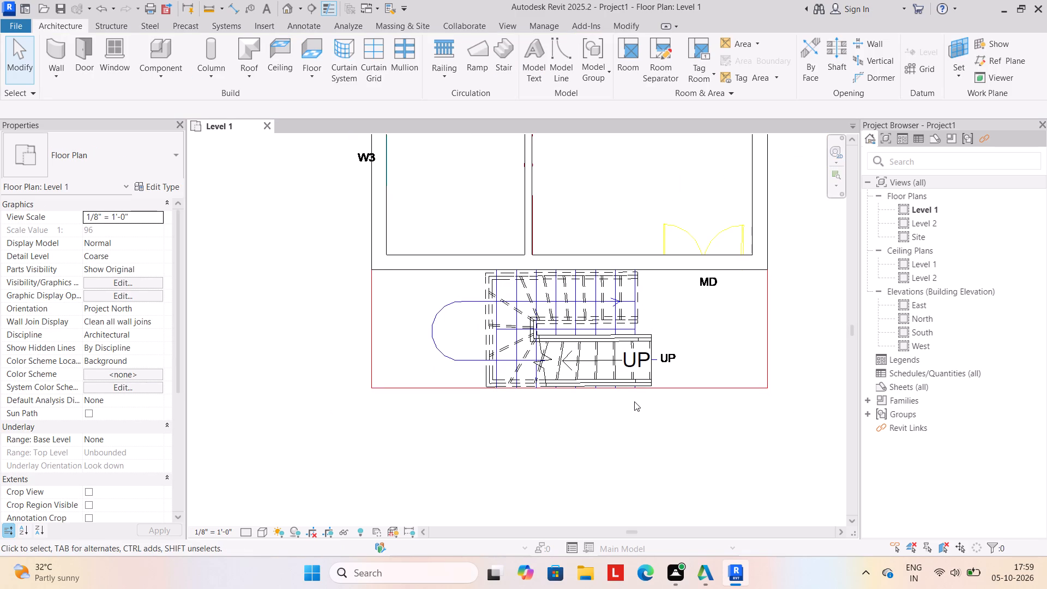
scroll(634, 401, "down", 2)
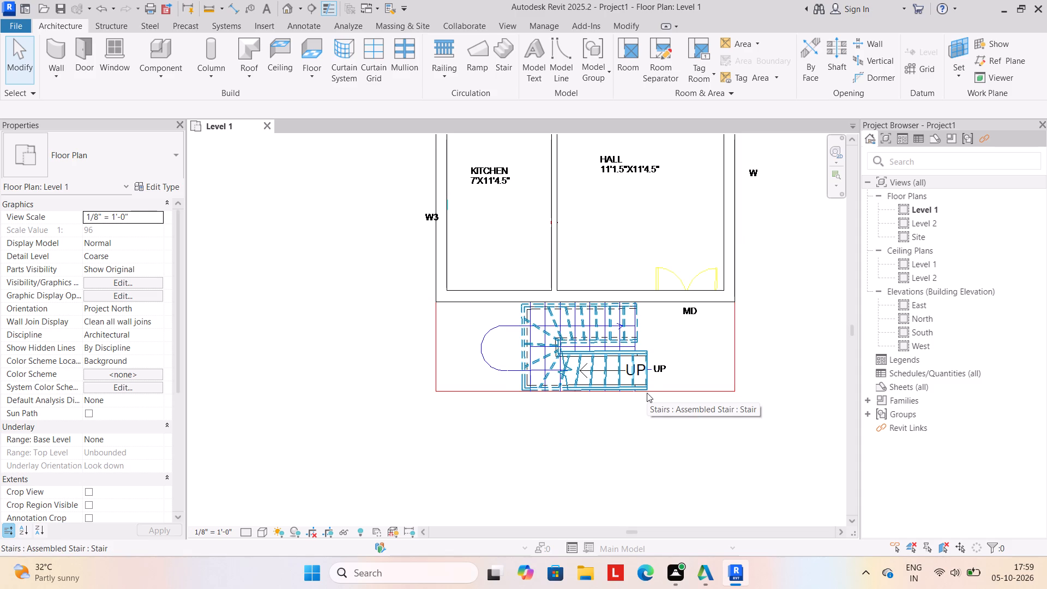
scroll(646, 392, "down", 2)
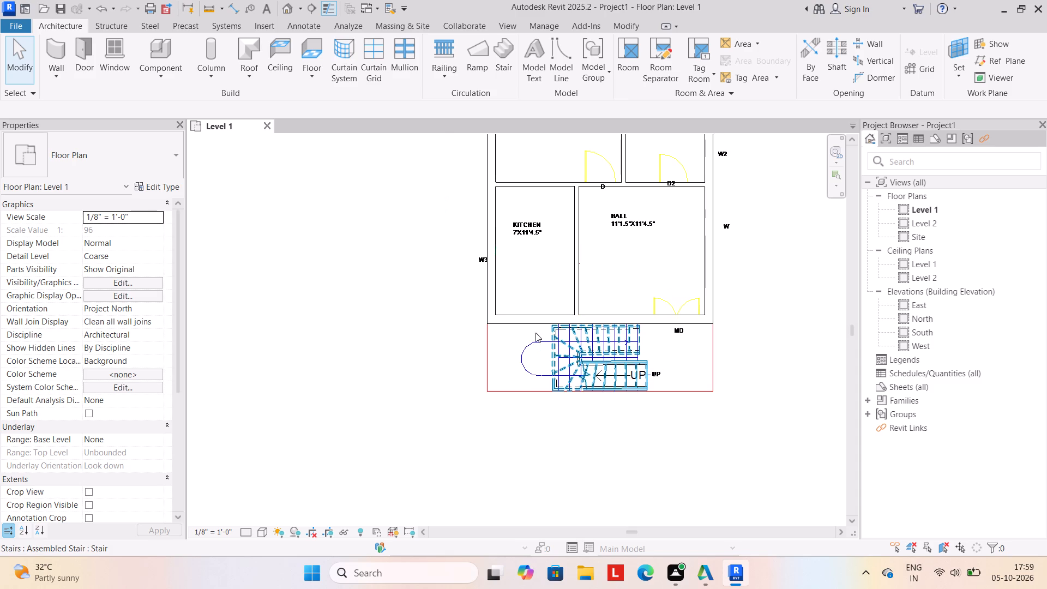
Draw a 9" wall 6' 0" long down the west side of the stair area, from the house corner to the south boundary.
left_click(56, 79)
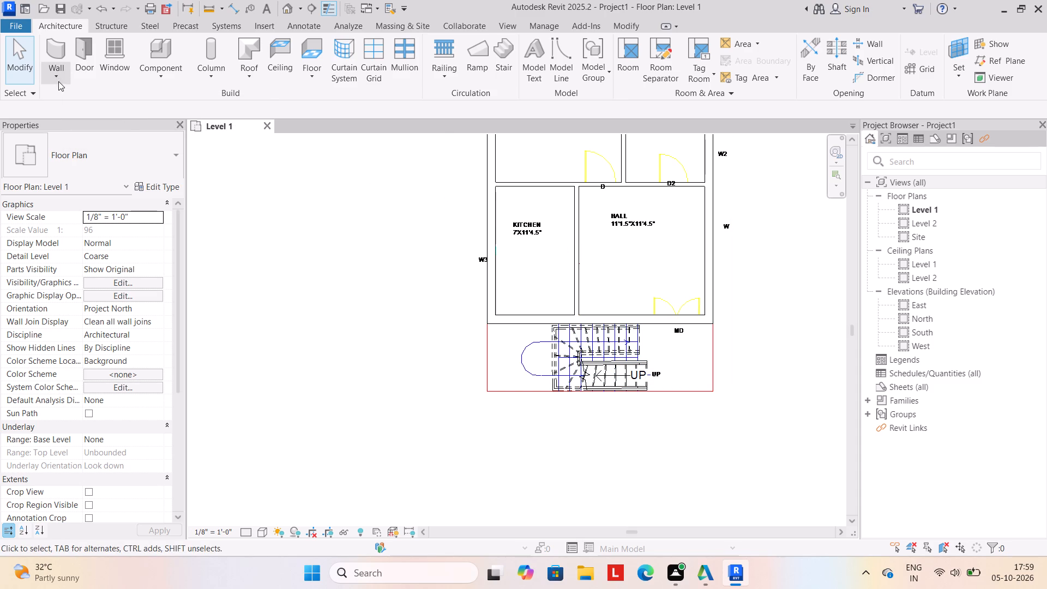
left_click(69, 94)
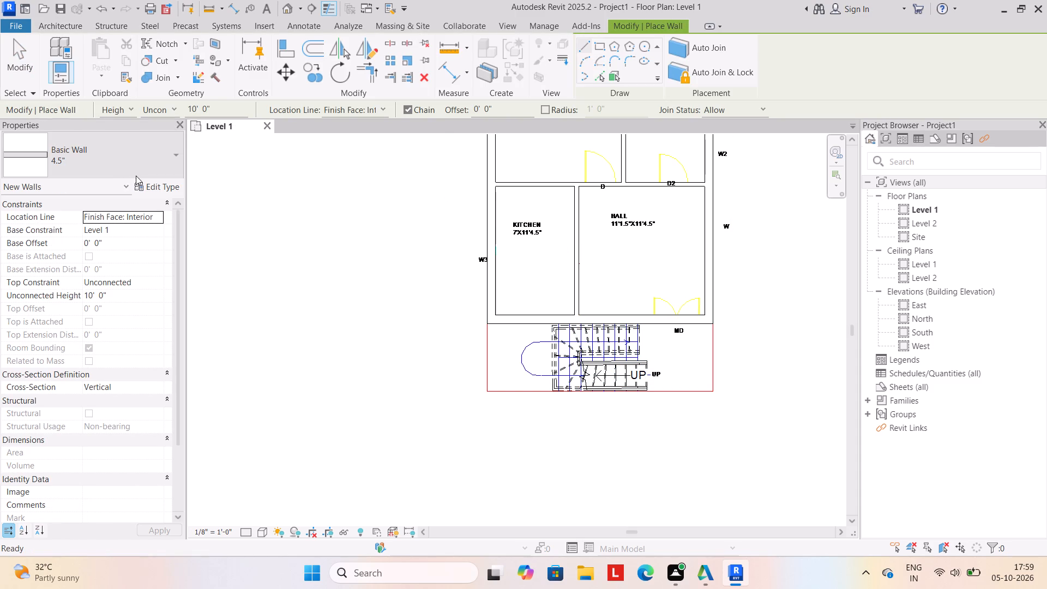
left_click(177, 152)
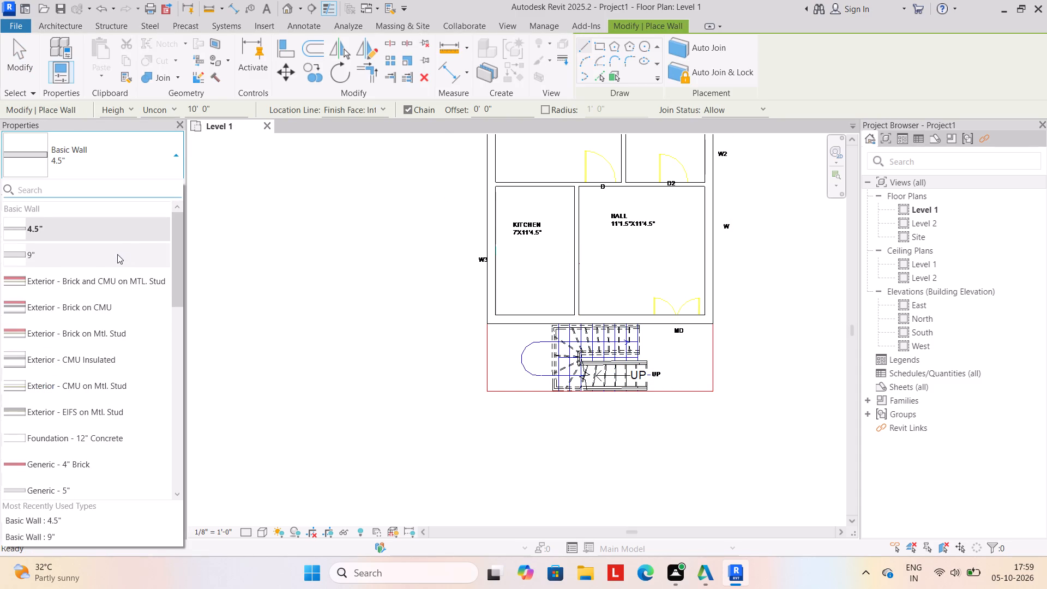
left_click(117, 254)
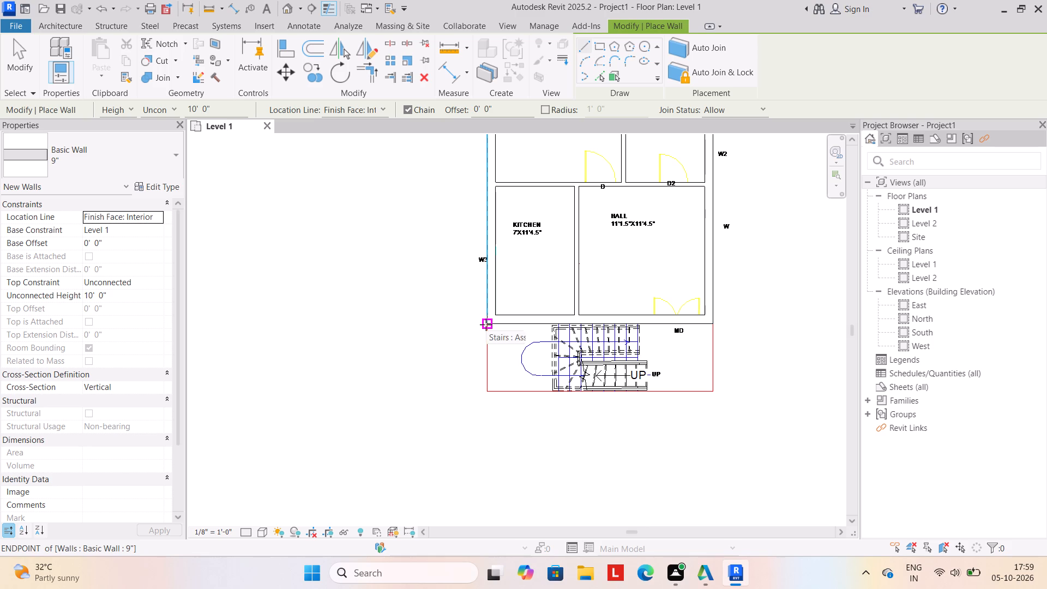
left_click(486, 322)
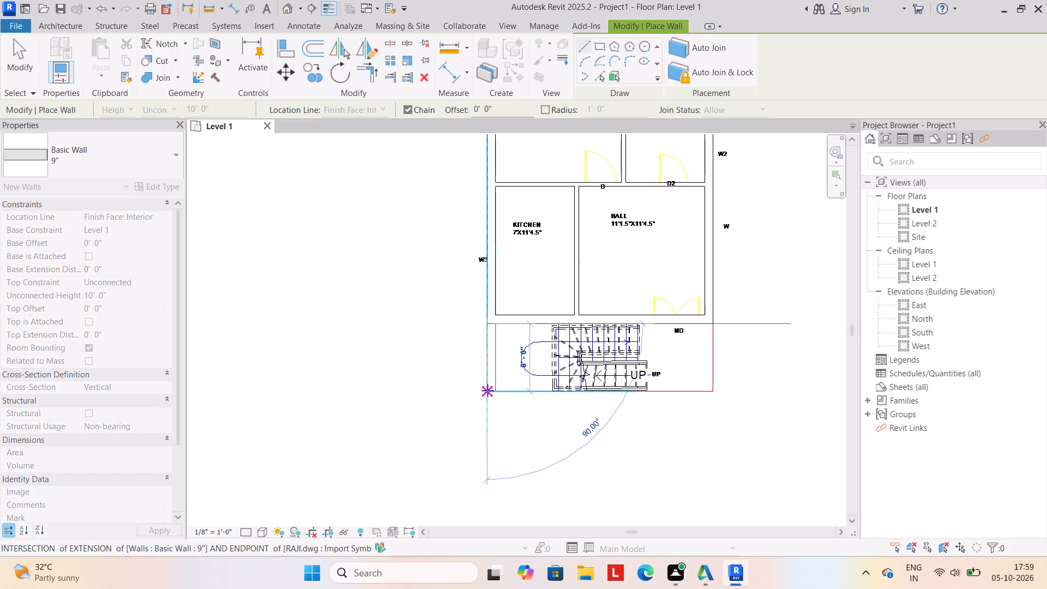
left_click_drag(488, 390, 496, 394)
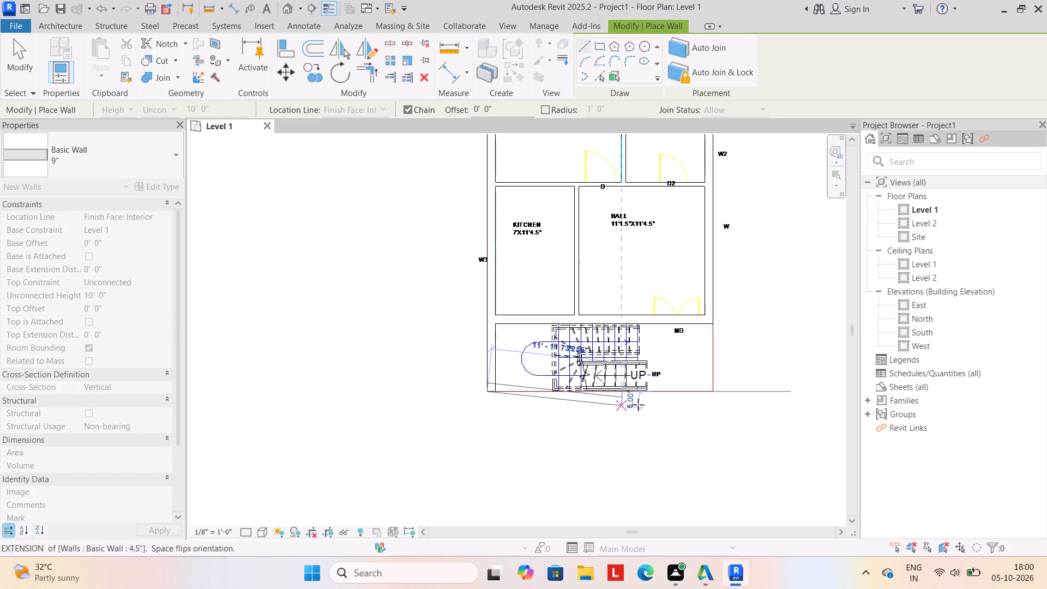
key("Escape")
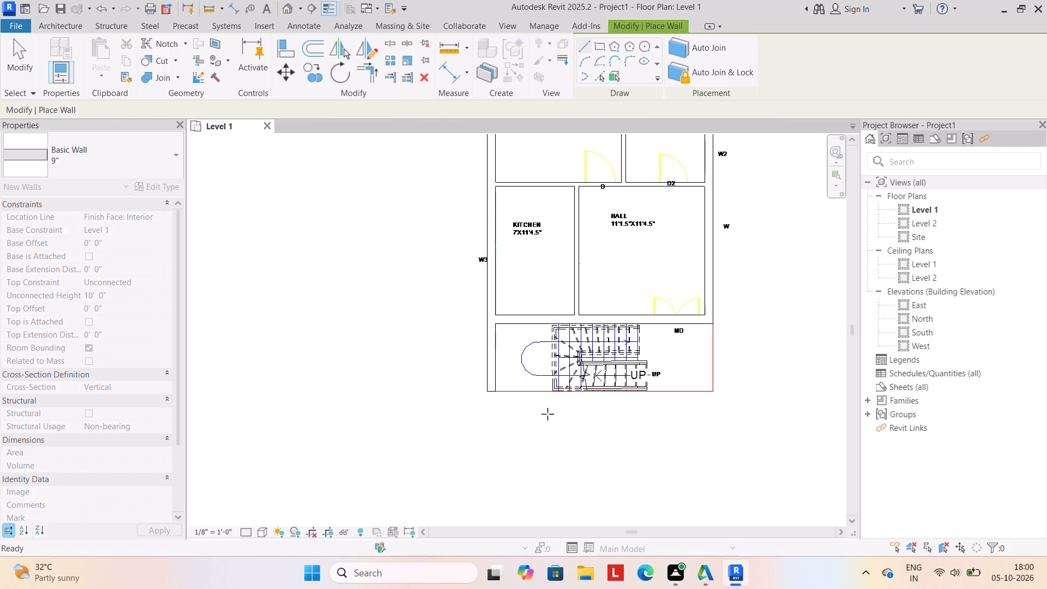
Draw 9" walls along the south boundary, body outside the line, and 6' 0" up the east side, body inside, to the house corner.
left_click(487, 392)
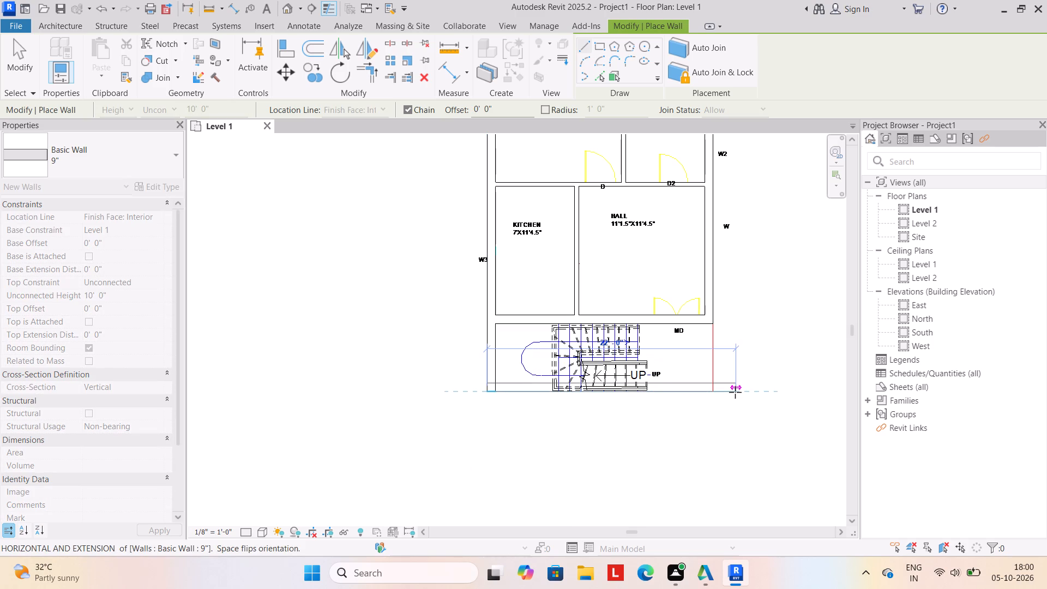
key("space")
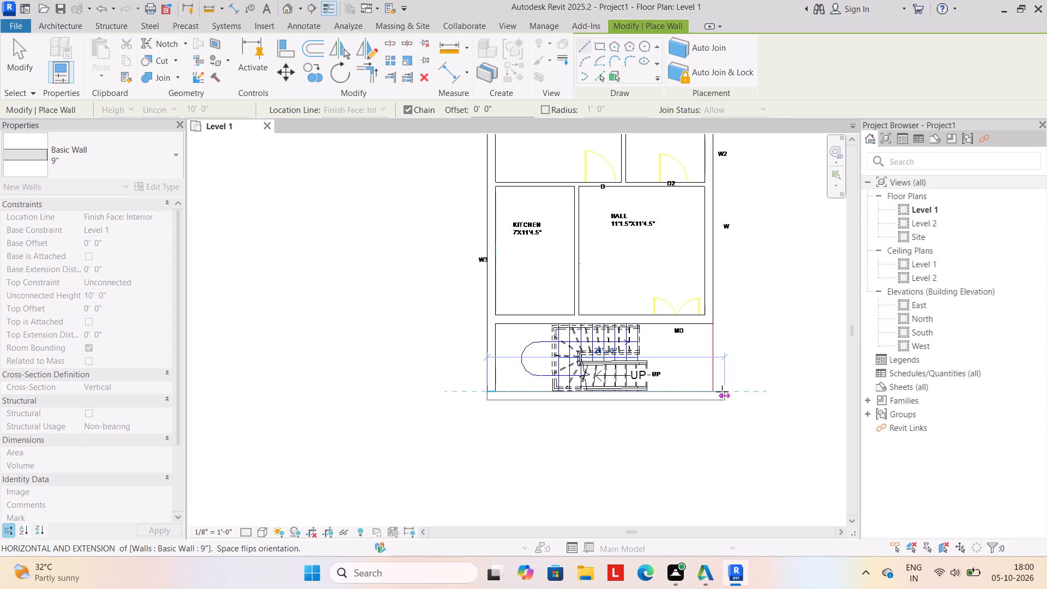
left_click(713, 391)
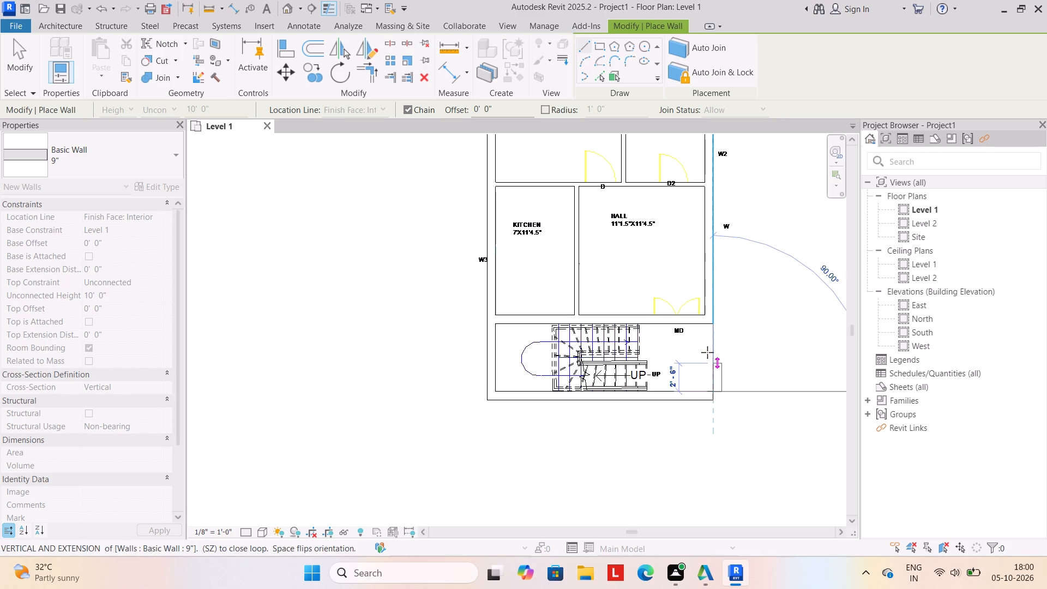
key("space")
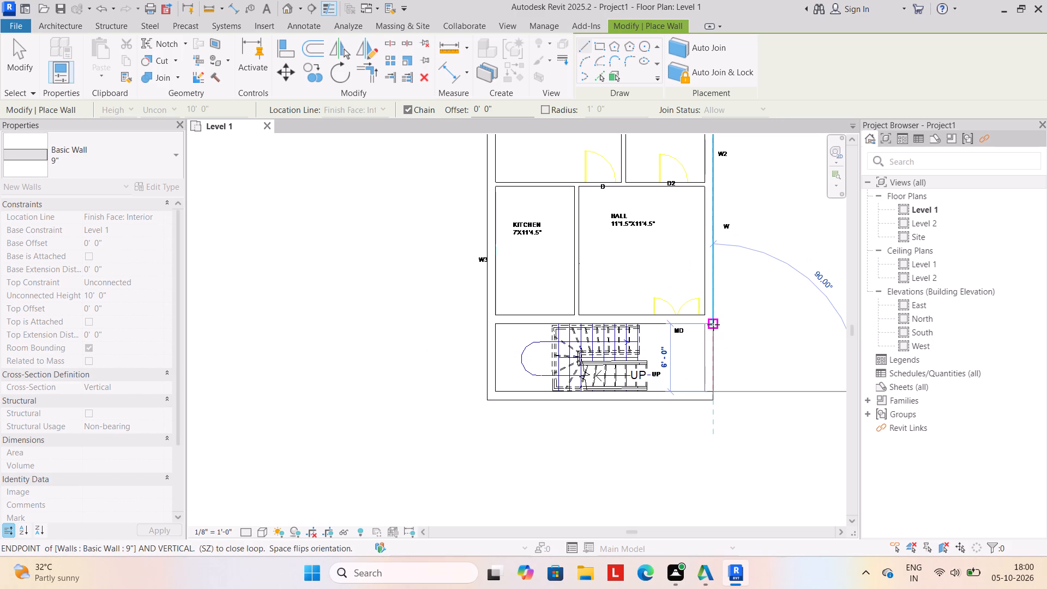
left_click(713, 325)
key("Escape")
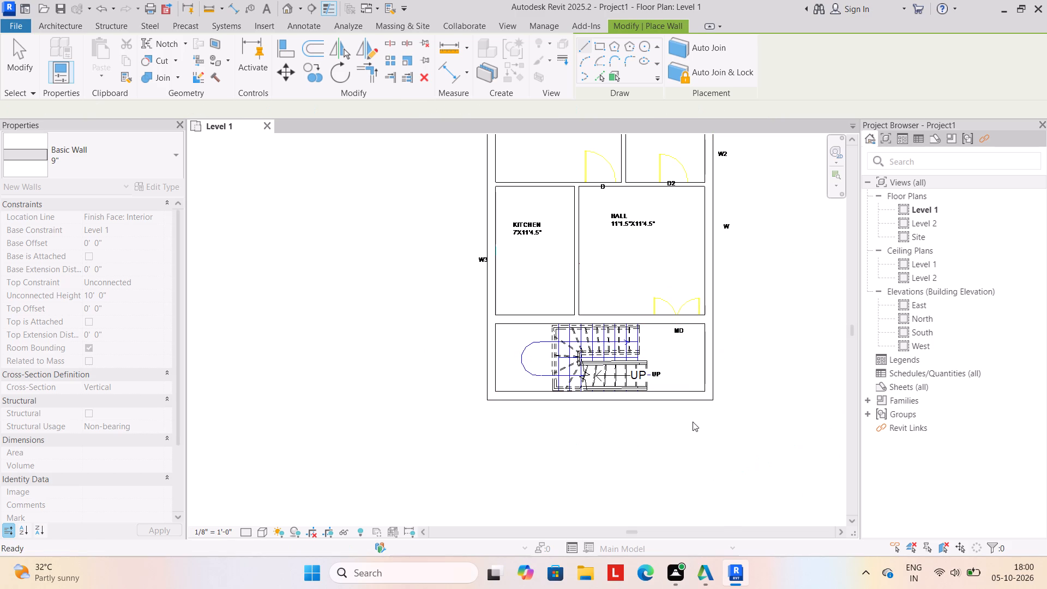
key("Escape")
Open the default 3D view and set its visual style to Shaded.
scroll(682, 428, "down", 1)
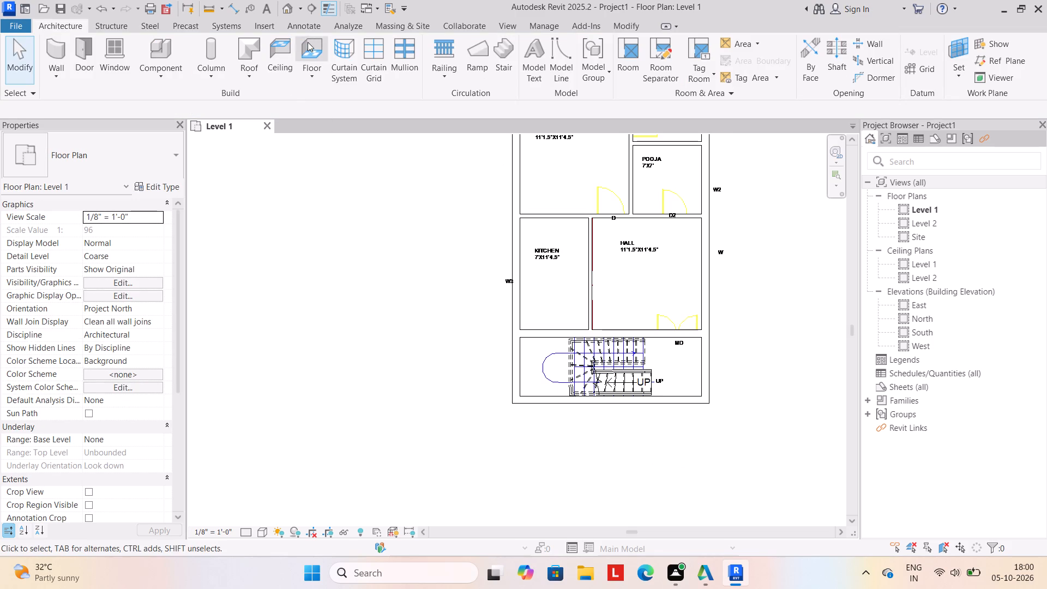
left_click(298, 7)
left_click(300, 22)
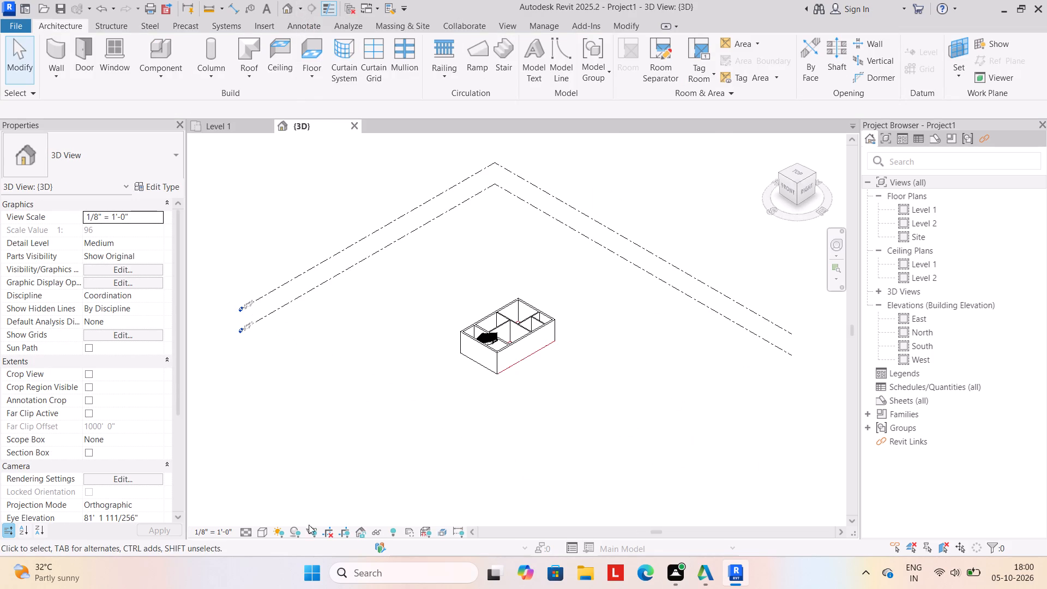
left_click(261, 533)
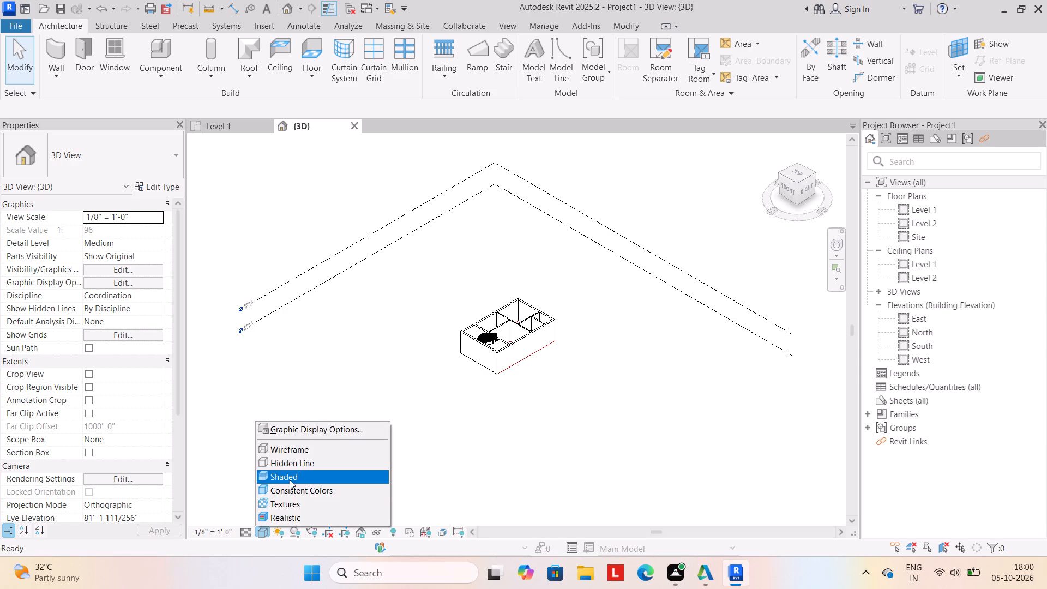
left_click(290, 480)
Examine the stair and the new enclosing walls in 3D from above and from the front.
middle_click_drag(412, 435, 429, 460, "shift")
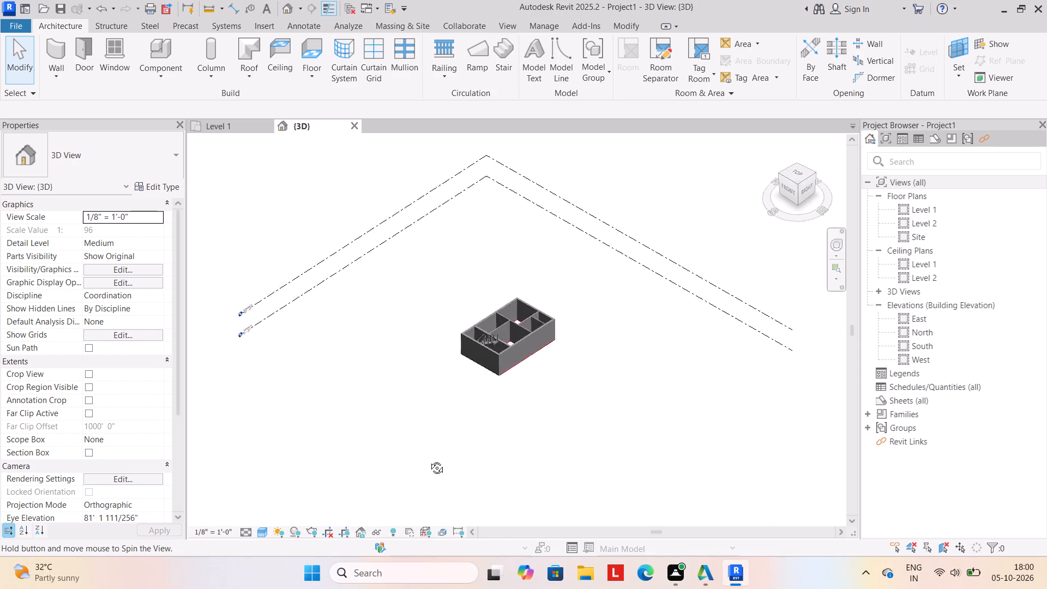
middle_click_drag(429, 460, 506, 499, "shift")
middle_click_drag(544, 375, 446, 461, "shift")
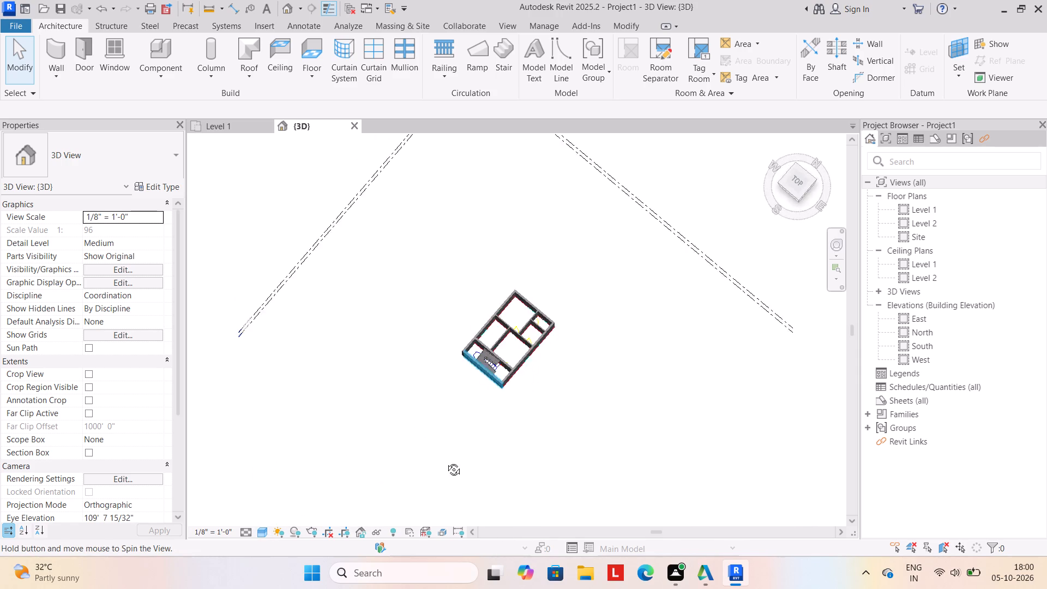
middle_click_drag(446, 461, 446, 390, "shift")
middle_click_drag(487, 371, 593, 311, "shift")
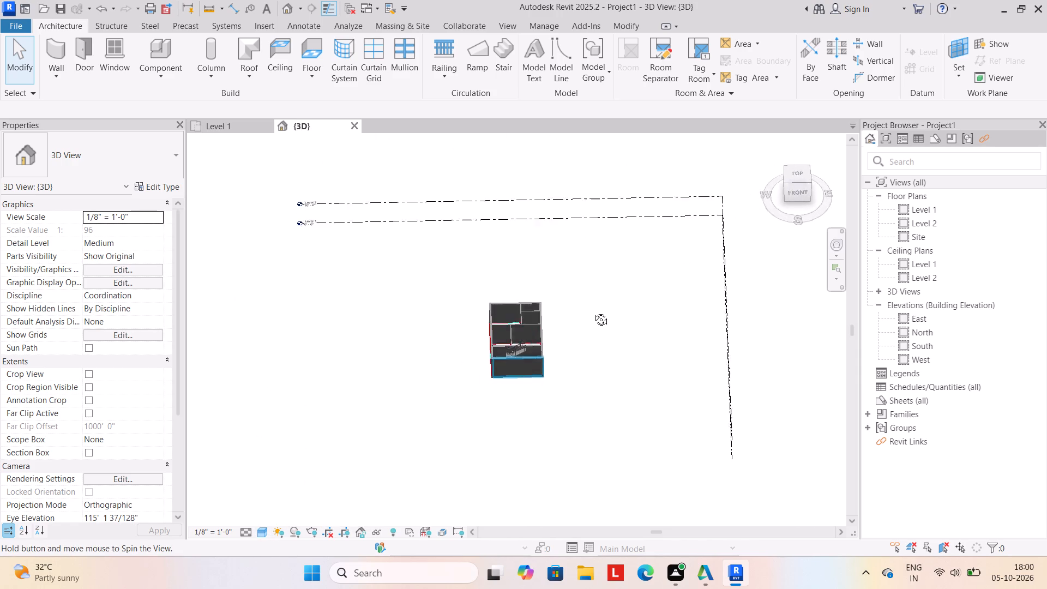
middle_click_drag(593, 311, 594, 267, "shift")
scroll(588, 293, "up", 1)
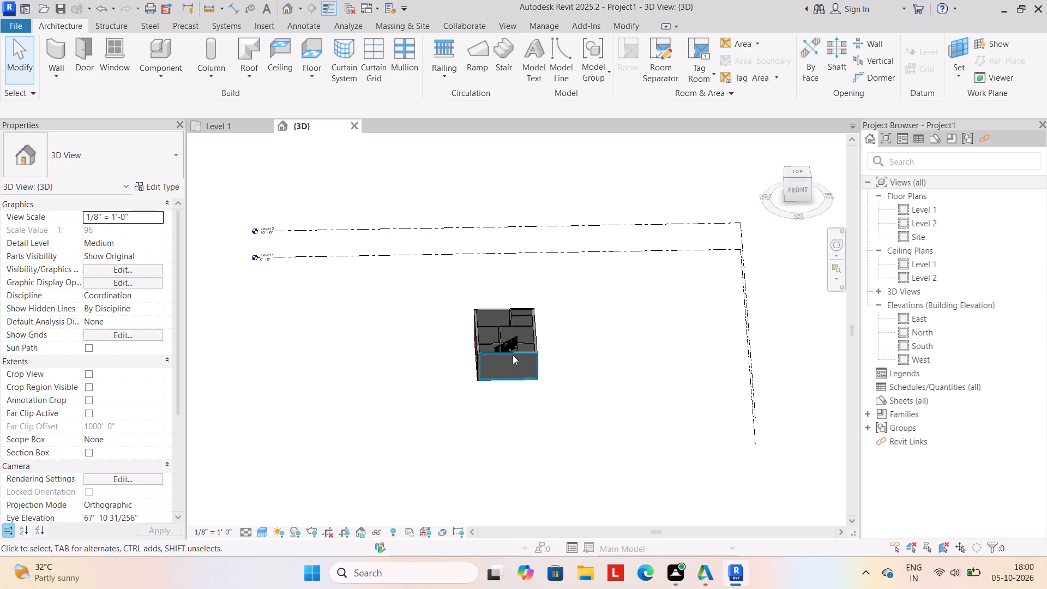
left_click(513, 355)
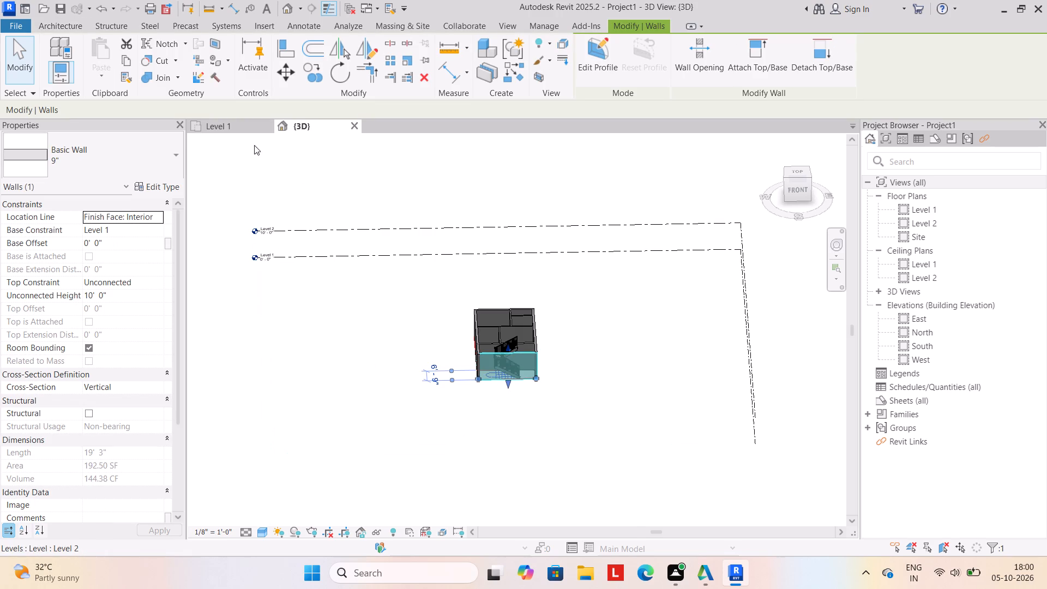
Return to the Level 1 floor plan and check the 9" wall along the south side of the stair area.
left_click(222, 123)
left_click(389, 454)
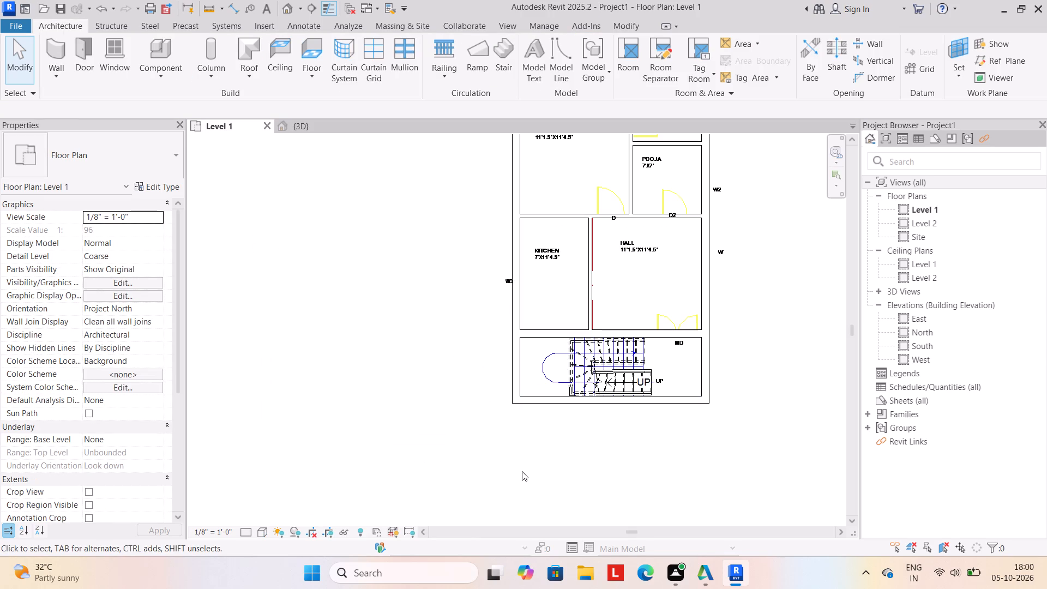
scroll(521, 467, "down", 1)
middle_click_drag(510, 451, 473, 414)
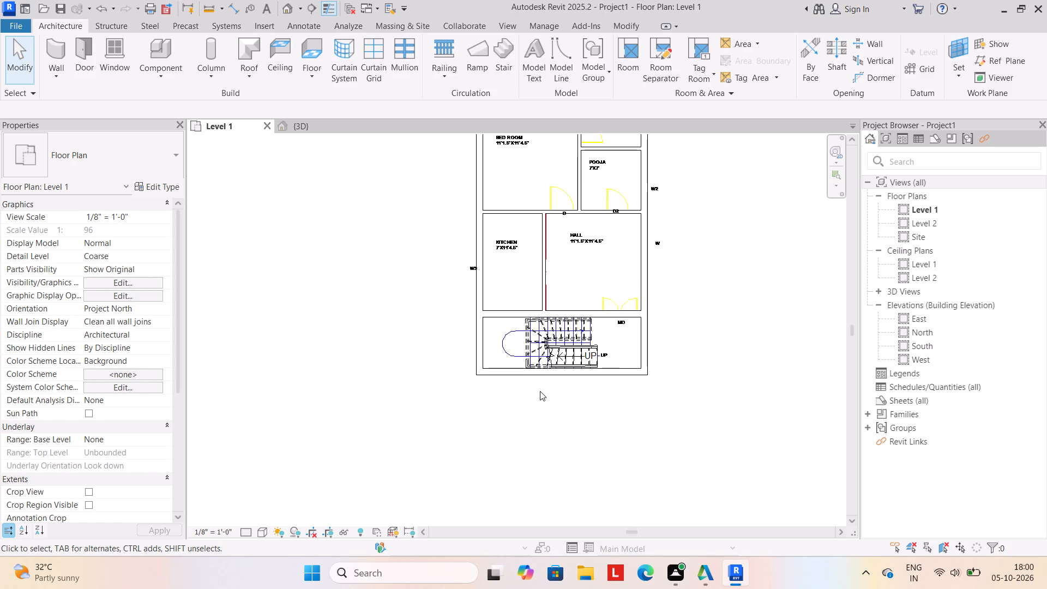
left_click(554, 374)
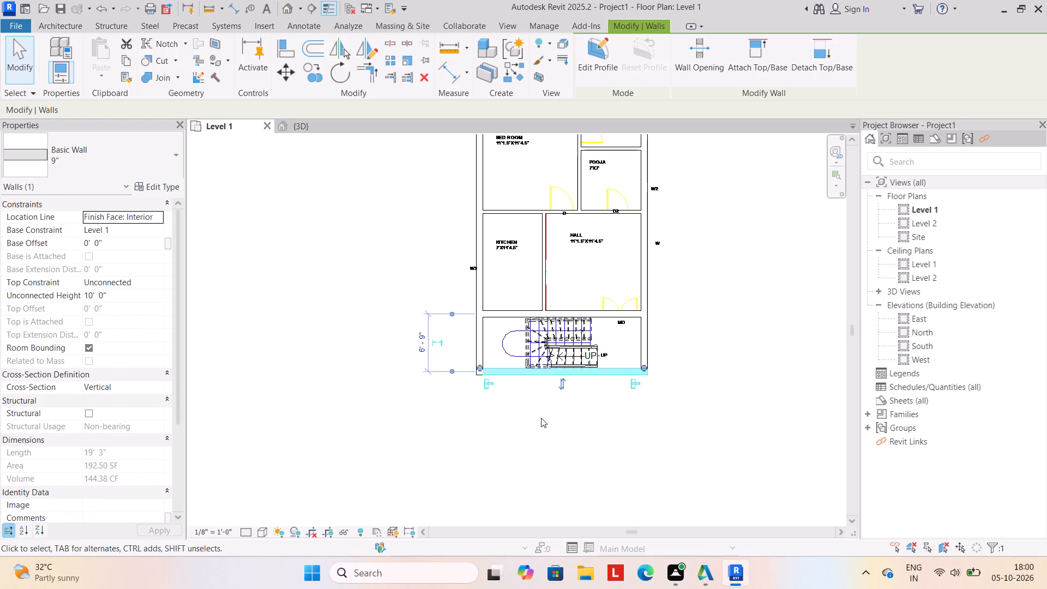
key("Escape")
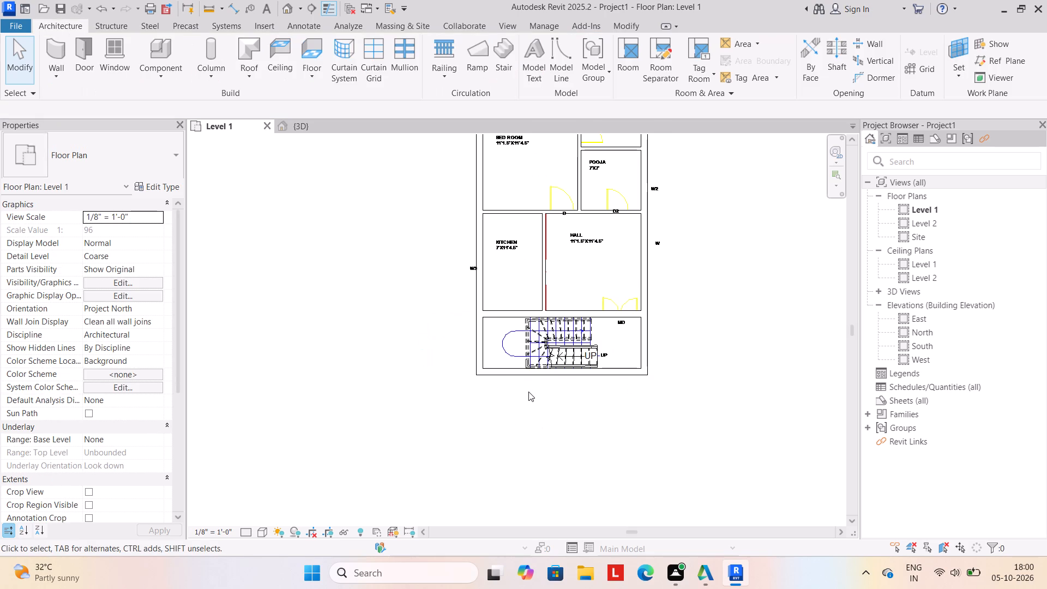
left_click(512, 374)
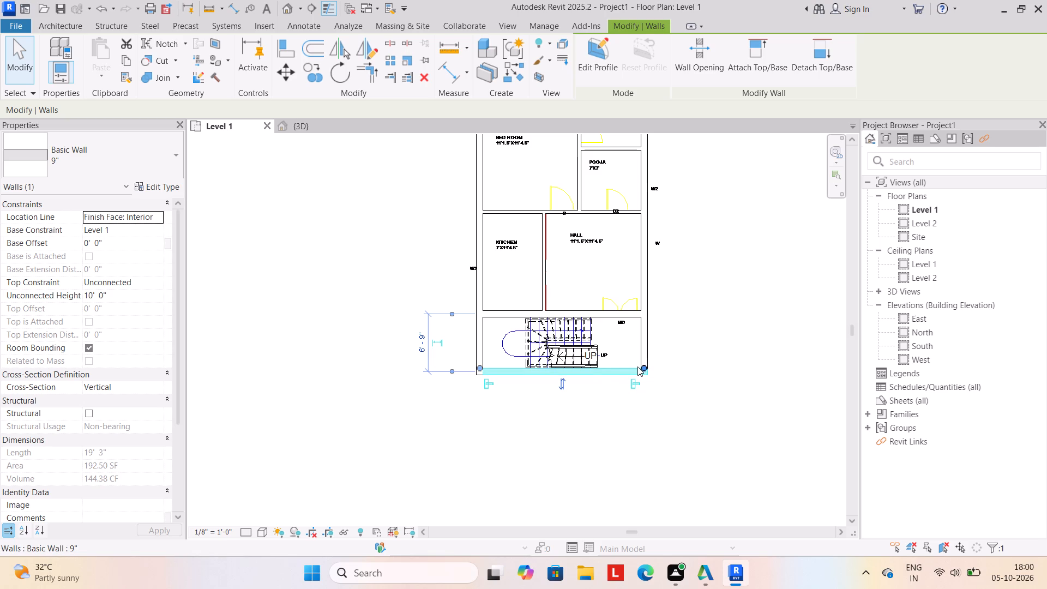
left_click(759, 395)
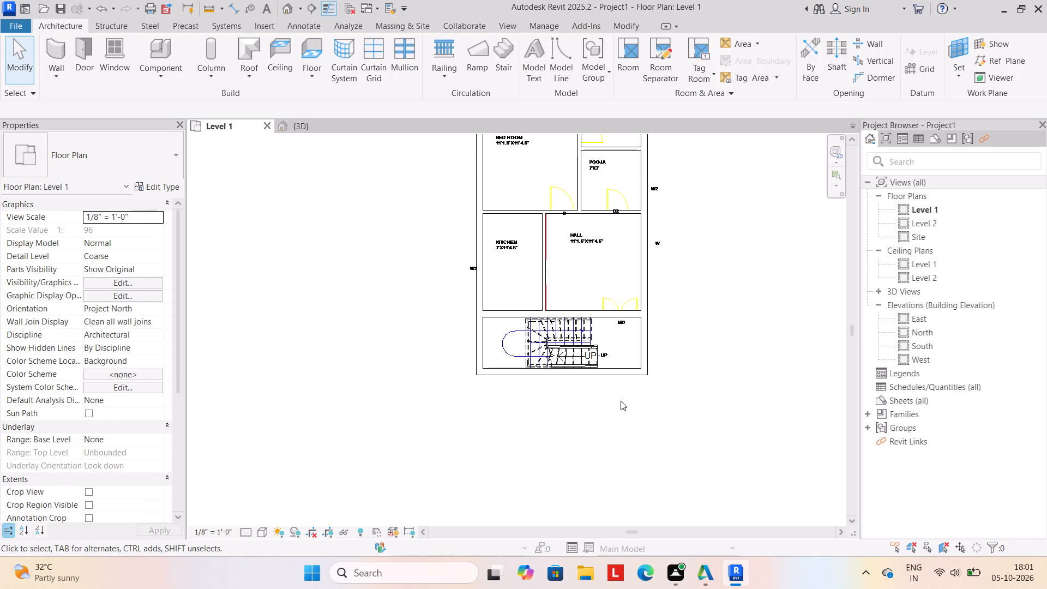
left_click(612, 376)
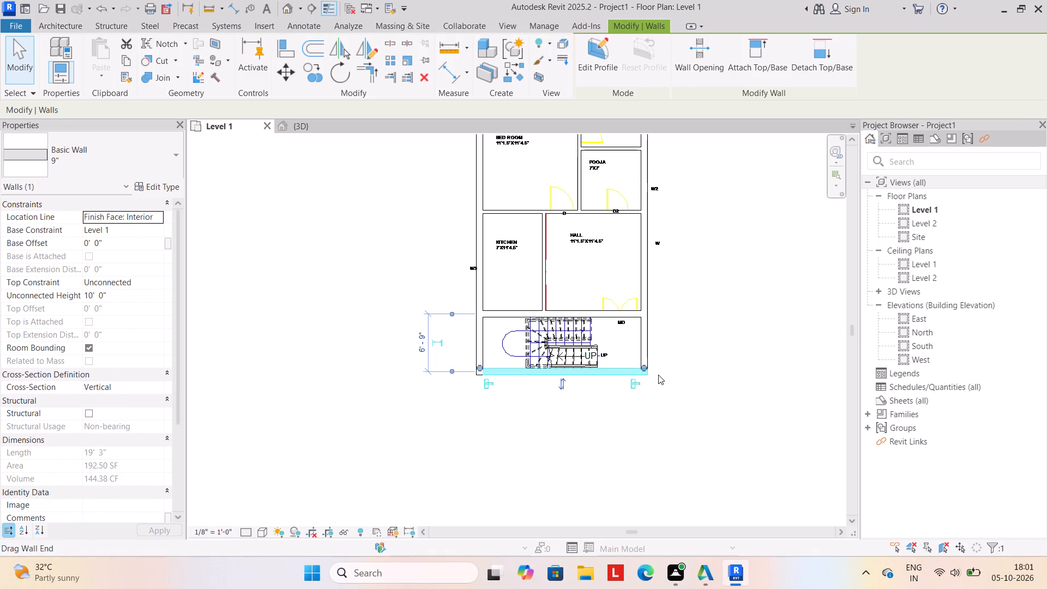
left_click(676, 370)
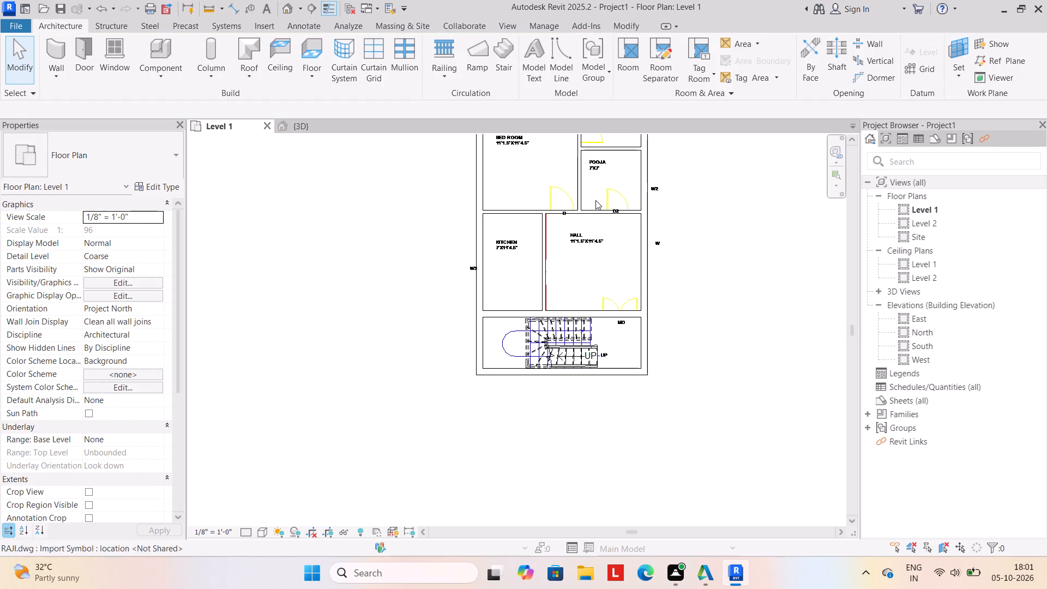
Delete the partition wall between the kitchen and the hall.
left_click(545, 270)
key("Delete")
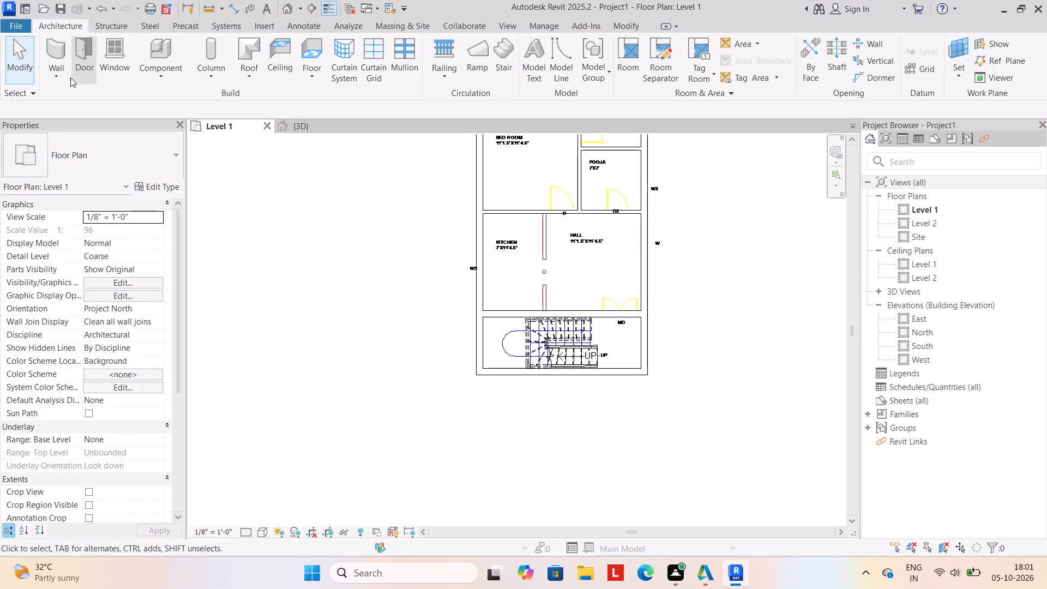
Draw a 4.5" architectural wall 11' 4 1/2" long between kitchen and hall, following the kitchen-side line of the imported partition outline.
left_click(57, 80)
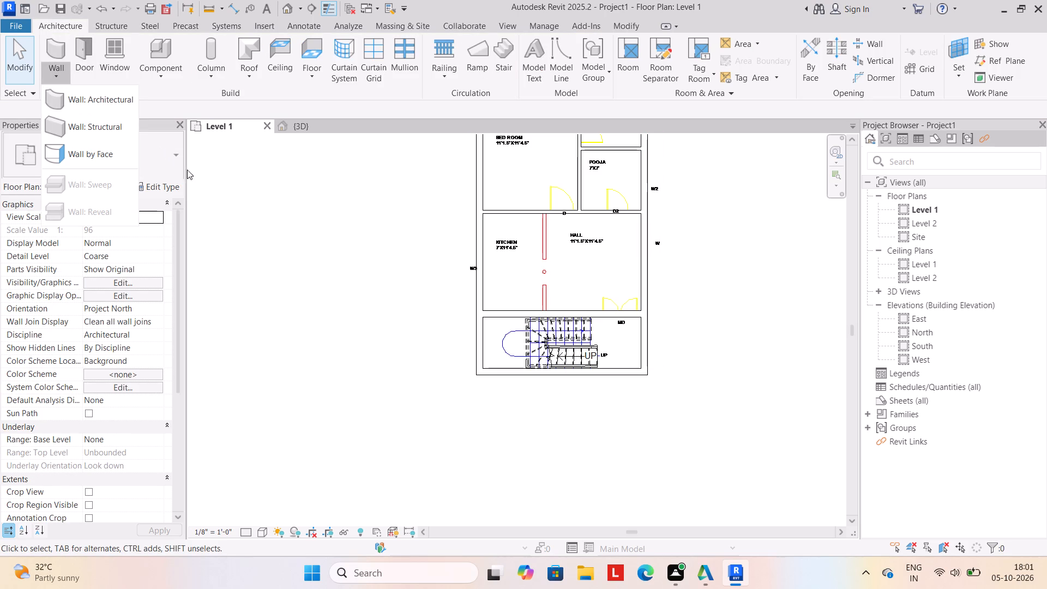
left_click(227, 190)
left_click(56, 74)
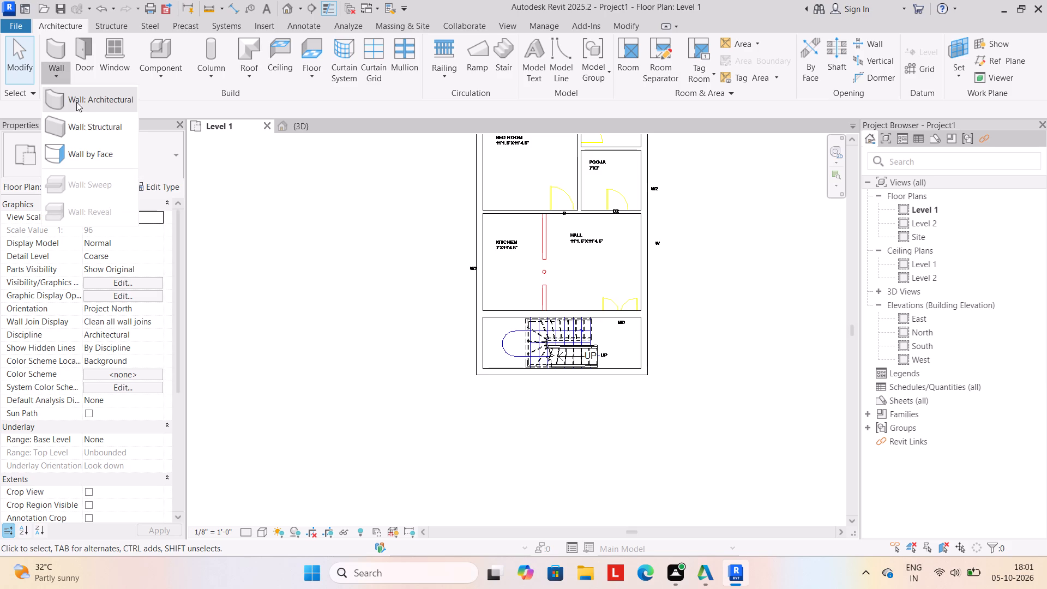
left_click(76, 102)
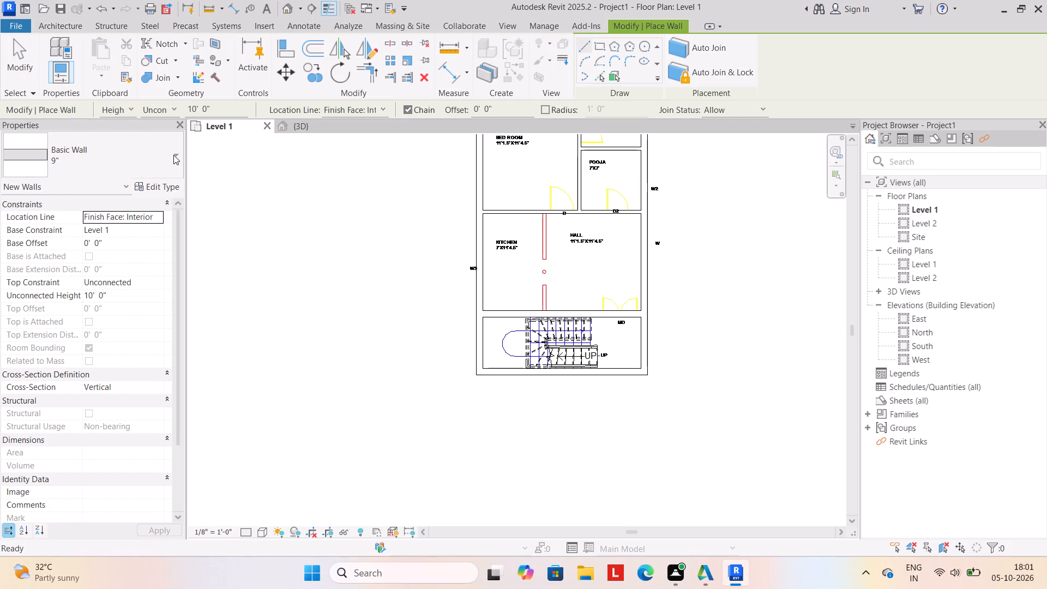
left_click(173, 155)
left_click(44, 538)
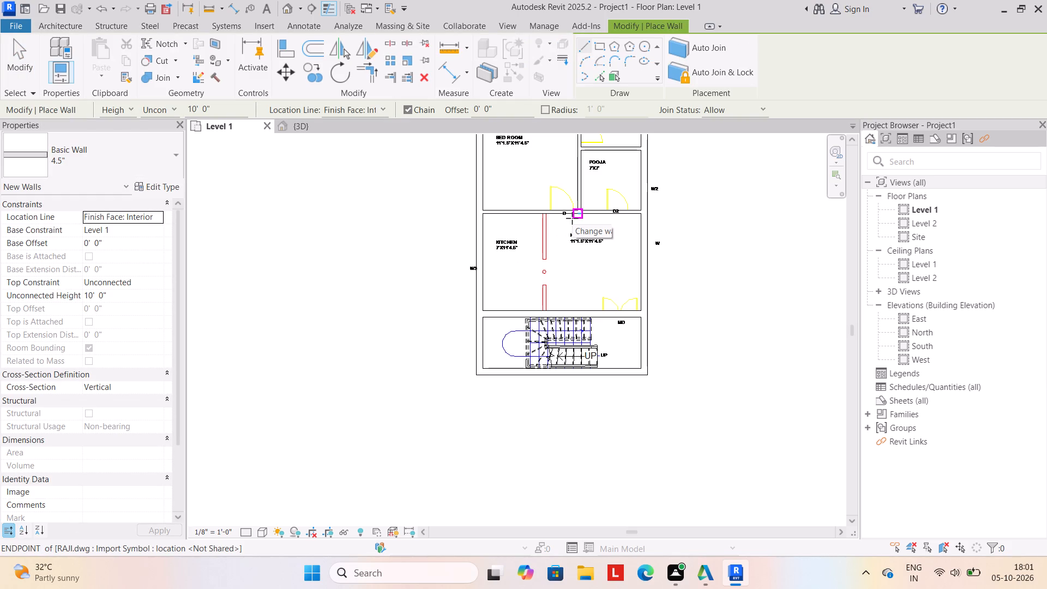
scroll(573, 217, "up", 5)
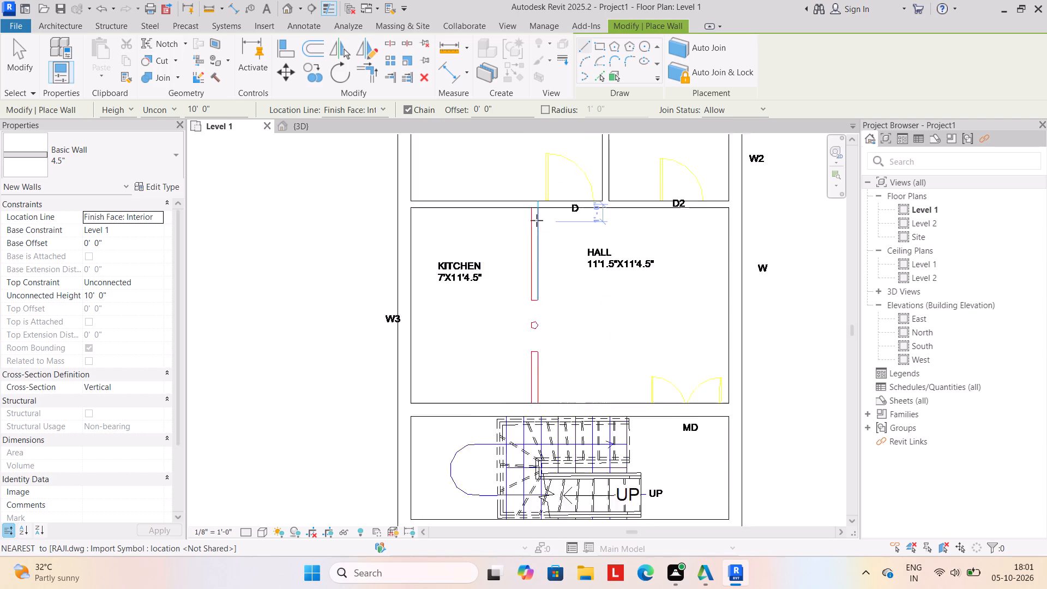
scroll(537, 220, "up", 5)
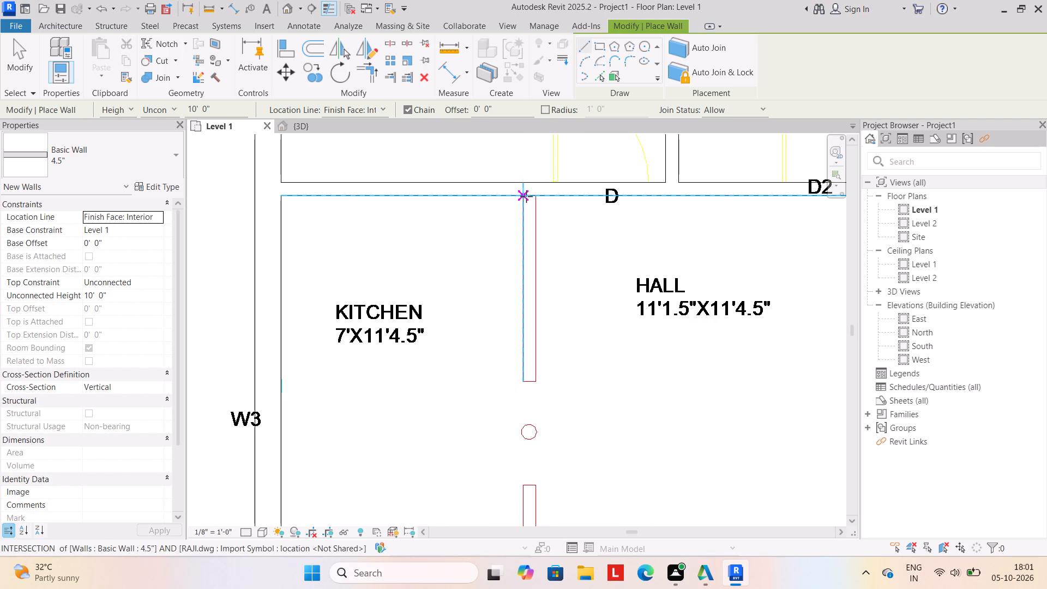
left_click(523, 196)
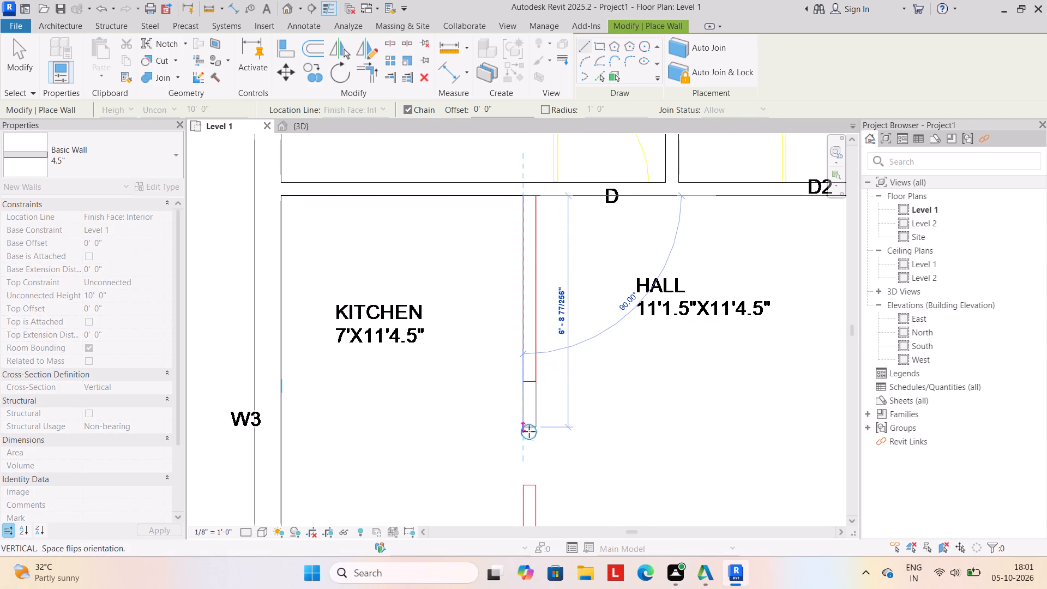
middle_click_drag(525, 445, 535, 269)
left_click(534, 412)
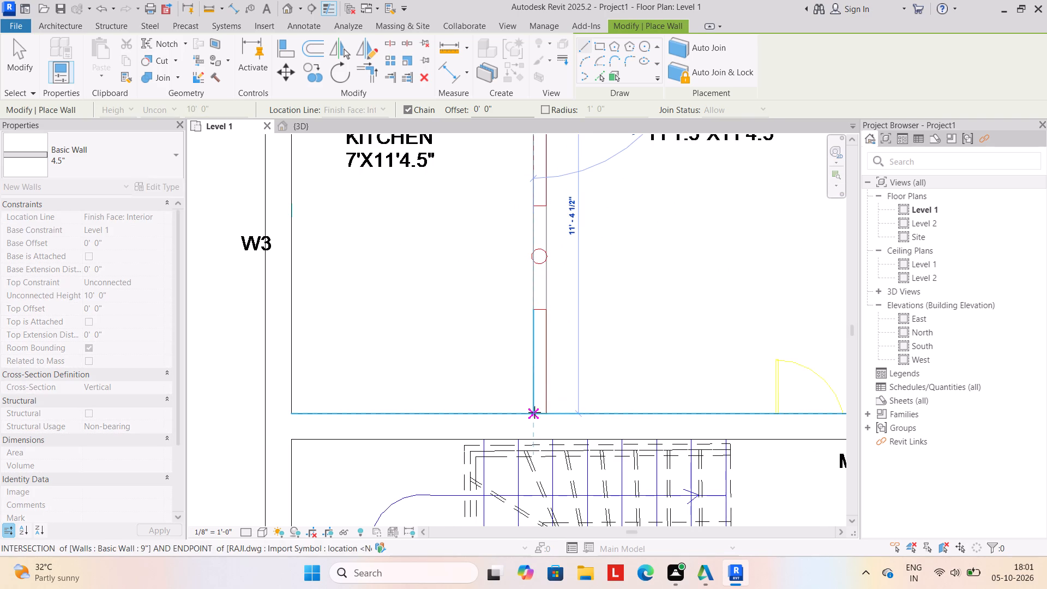
key("Escape")
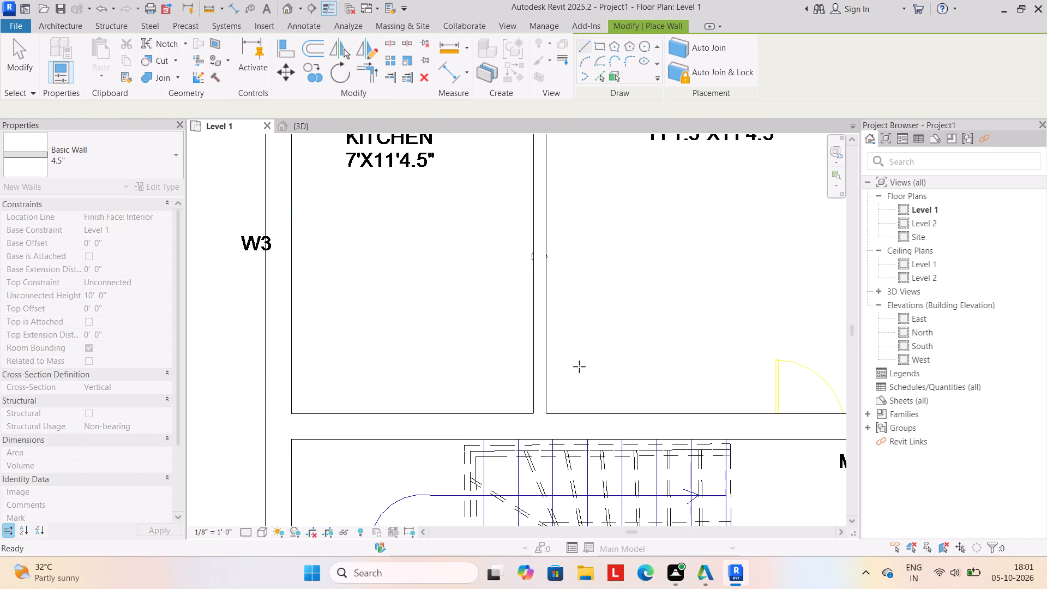
scroll(585, 349, "down", 9)
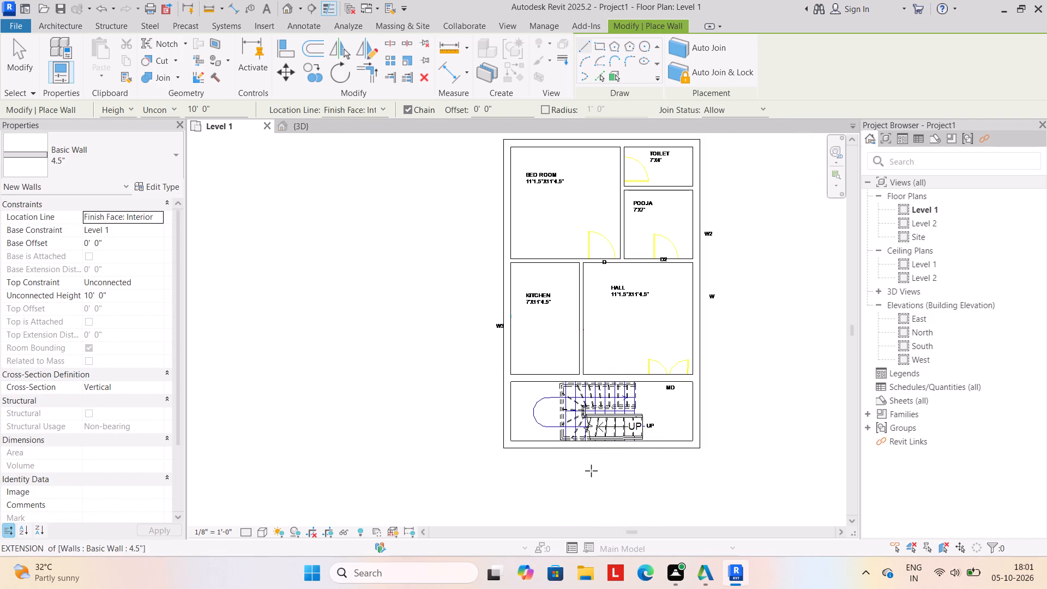
key("Escape")
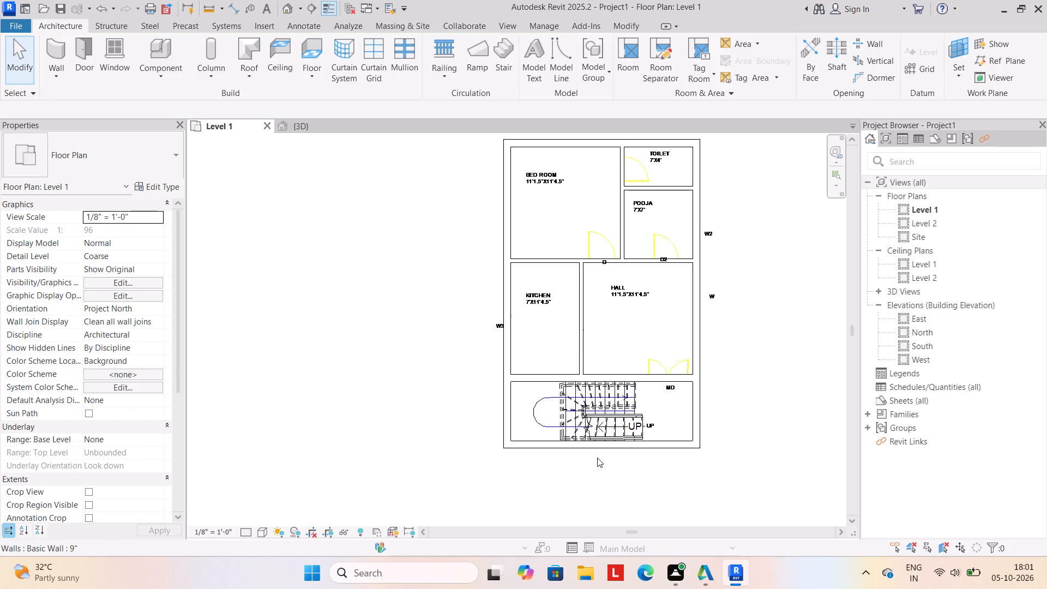
Delete the 9" wall along the south side of the stair area.
left_click(605, 451)
key("Delete")
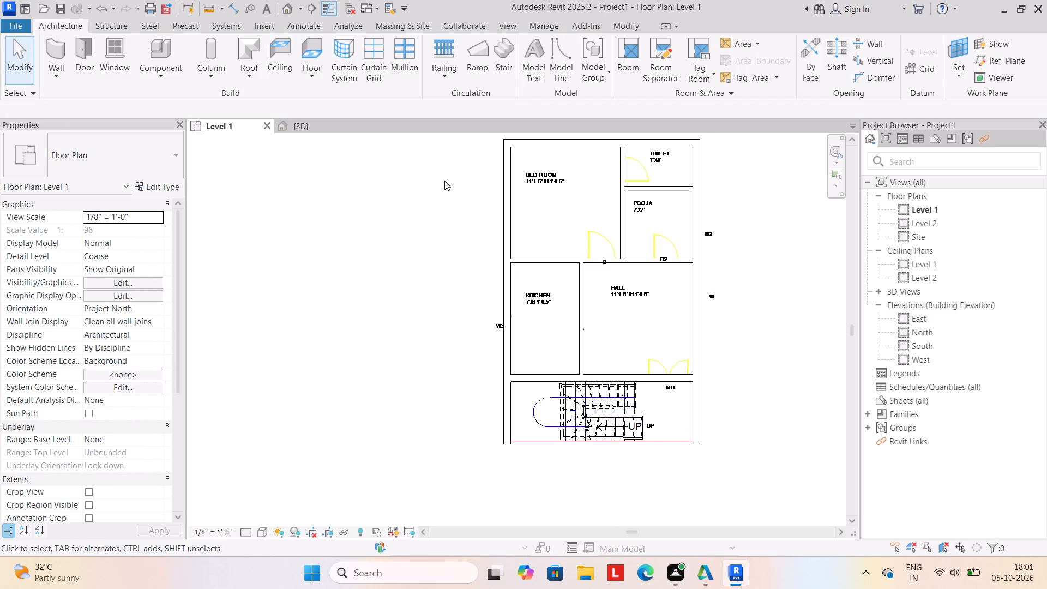
In the 3D view, delete the short 9" walls on the east and west sides of the stair area.
left_click(305, 120)
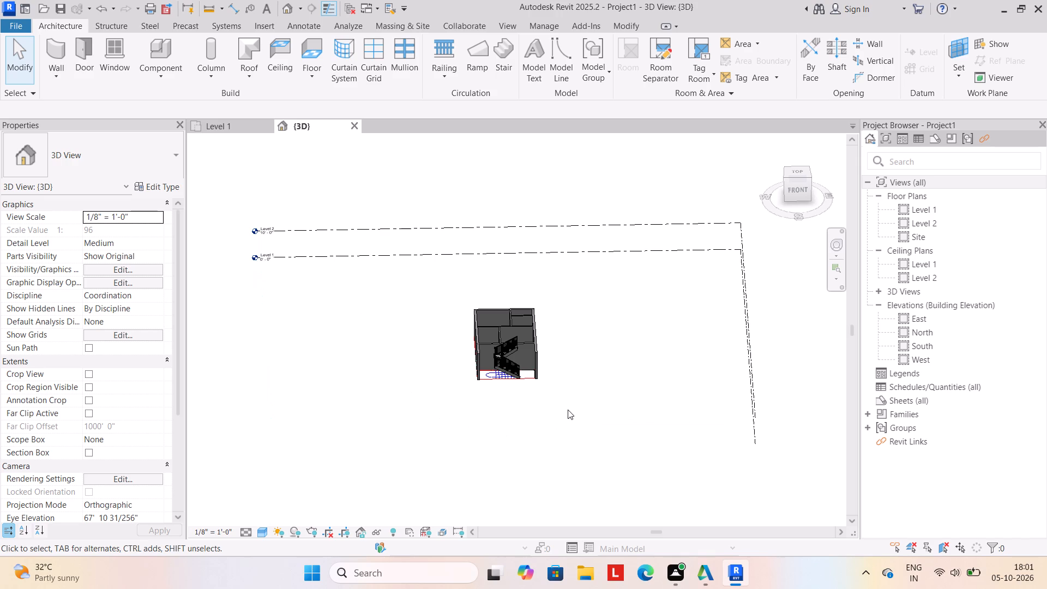
middle_click_drag(558, 468, 573, 444, "shift")
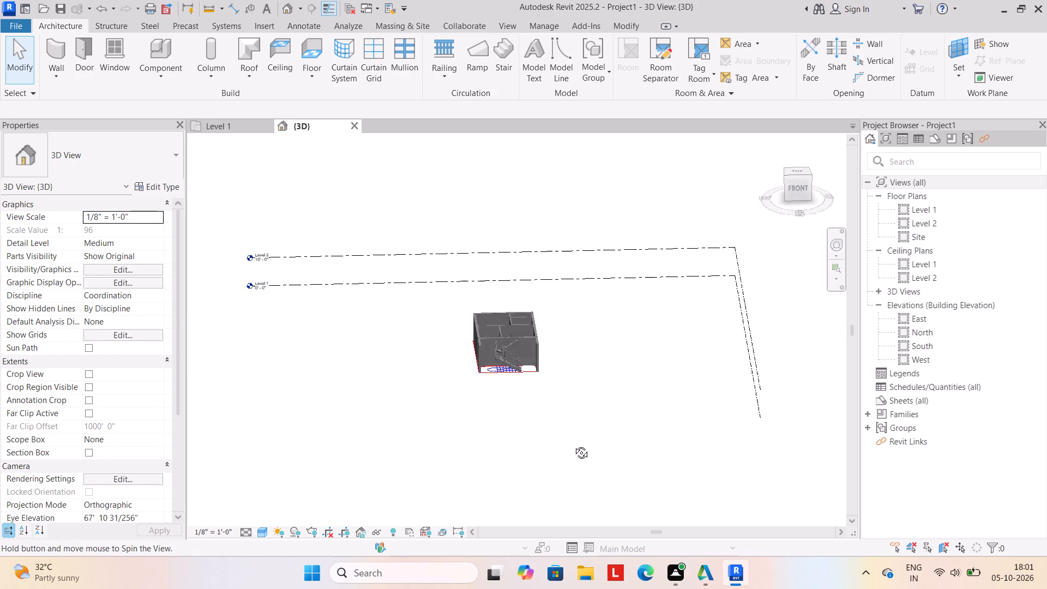
middle_click_drag(573, 444, 602, 466, "shift")
middle_click_drag(564, 375, 541, 430, "shift")
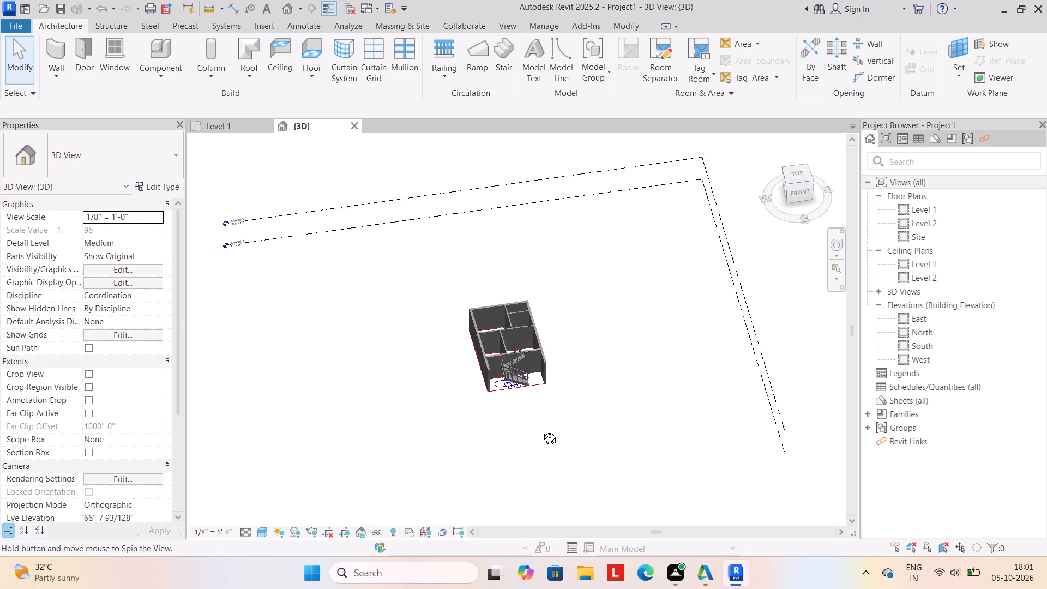
middle_click_drag(541, 430, 540, 437, "shift")
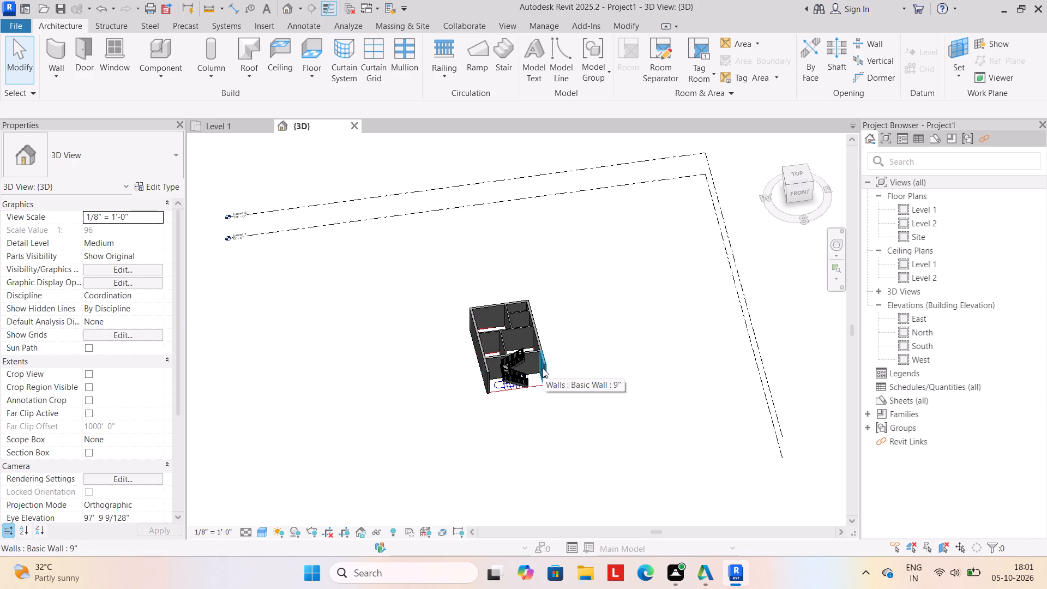
left_click(543, 368)
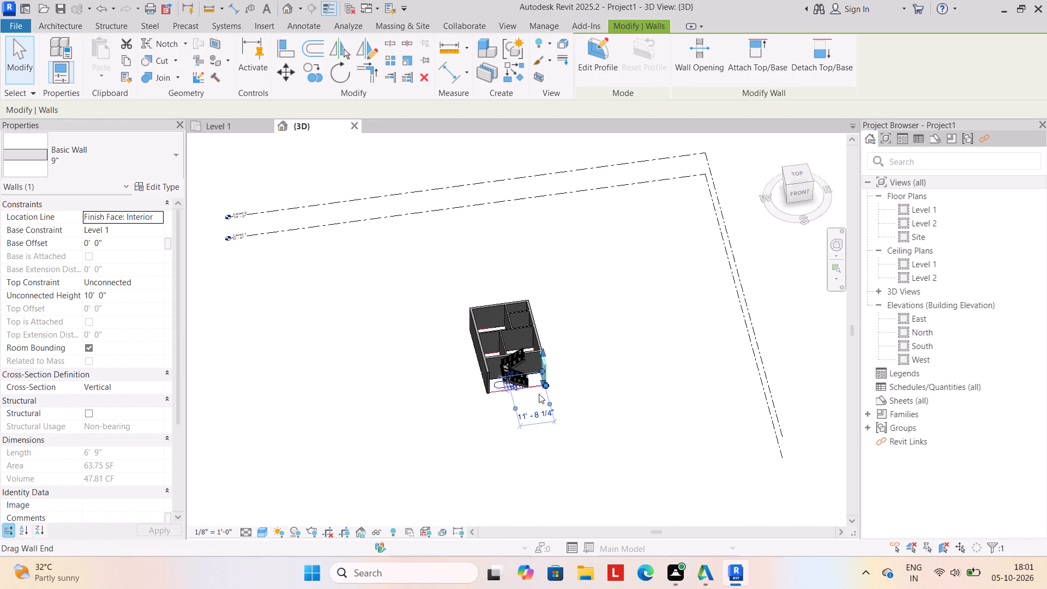
key("Delete")
left_click(485, 388)
key("Delete")
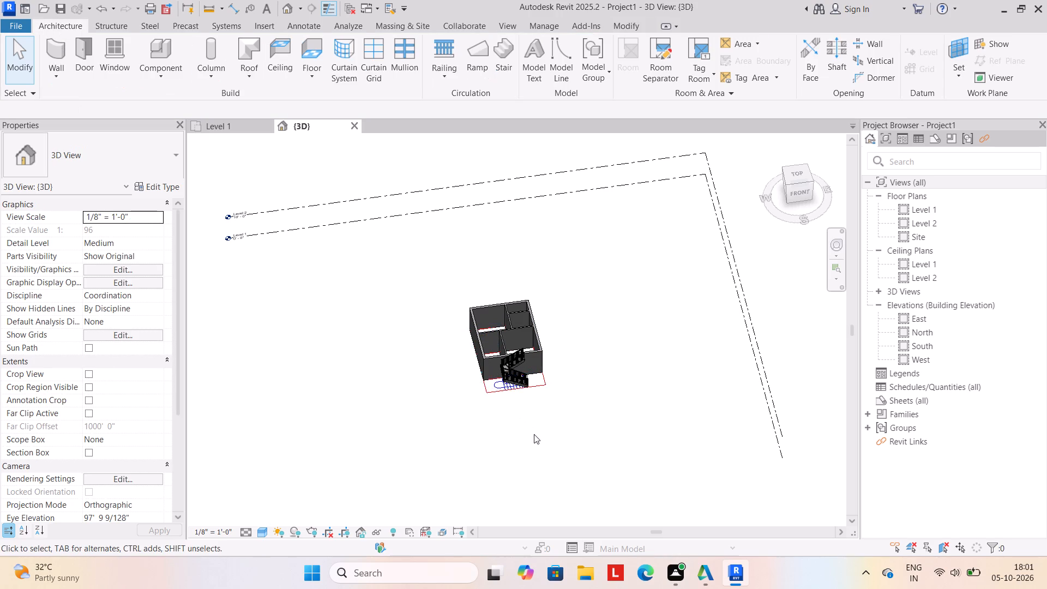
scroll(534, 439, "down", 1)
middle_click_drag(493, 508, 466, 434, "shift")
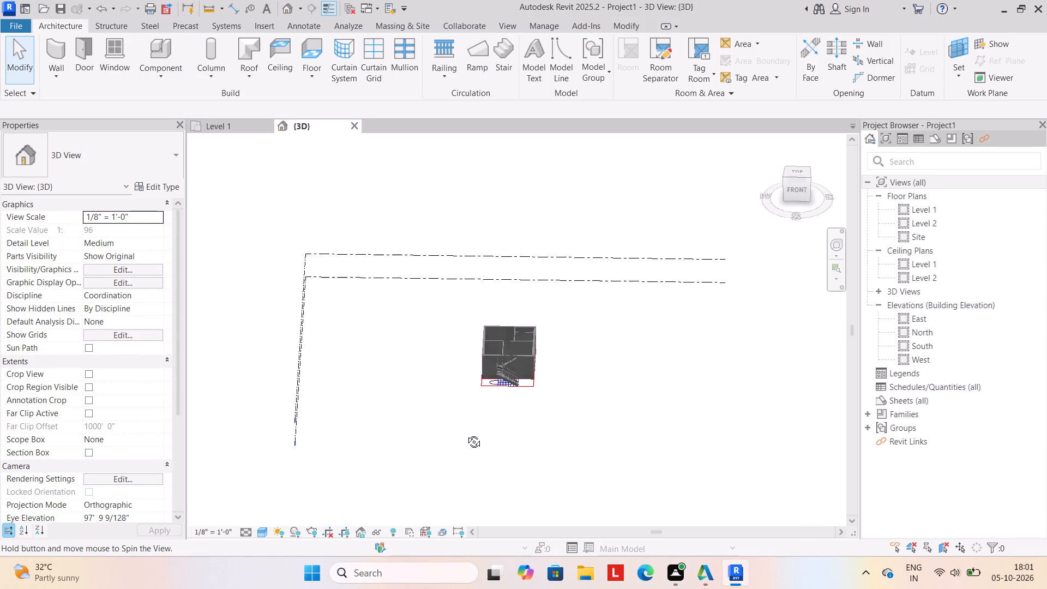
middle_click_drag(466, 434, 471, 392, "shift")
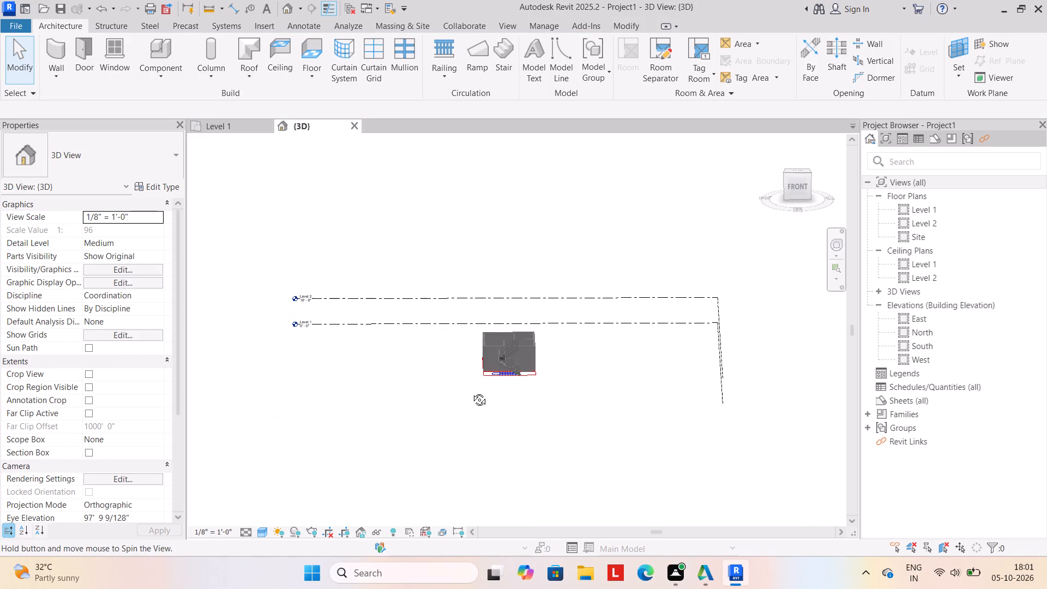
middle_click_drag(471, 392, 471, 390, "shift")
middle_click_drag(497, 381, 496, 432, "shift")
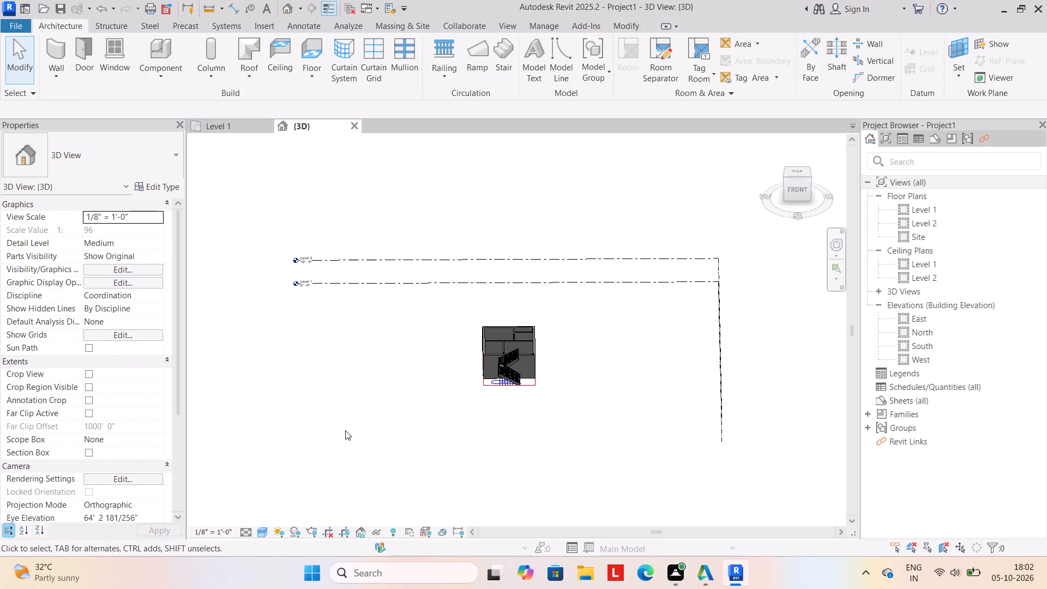
On Level 1, draw 4.5" architectural walls 5' high along the west, south and east sides of the stair area.
left_click(228, 115)
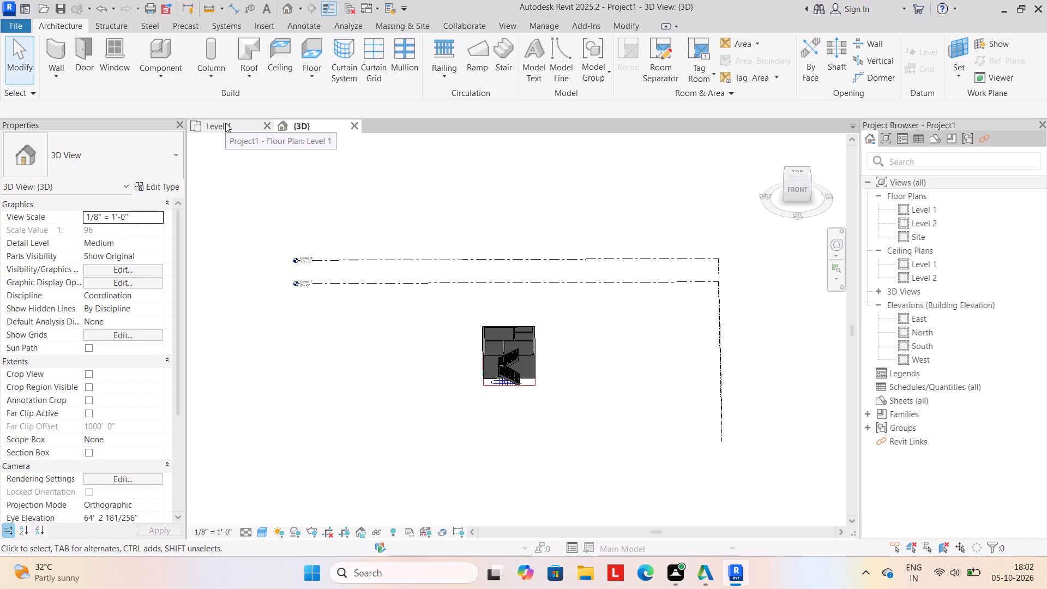
left_click(215, 125)
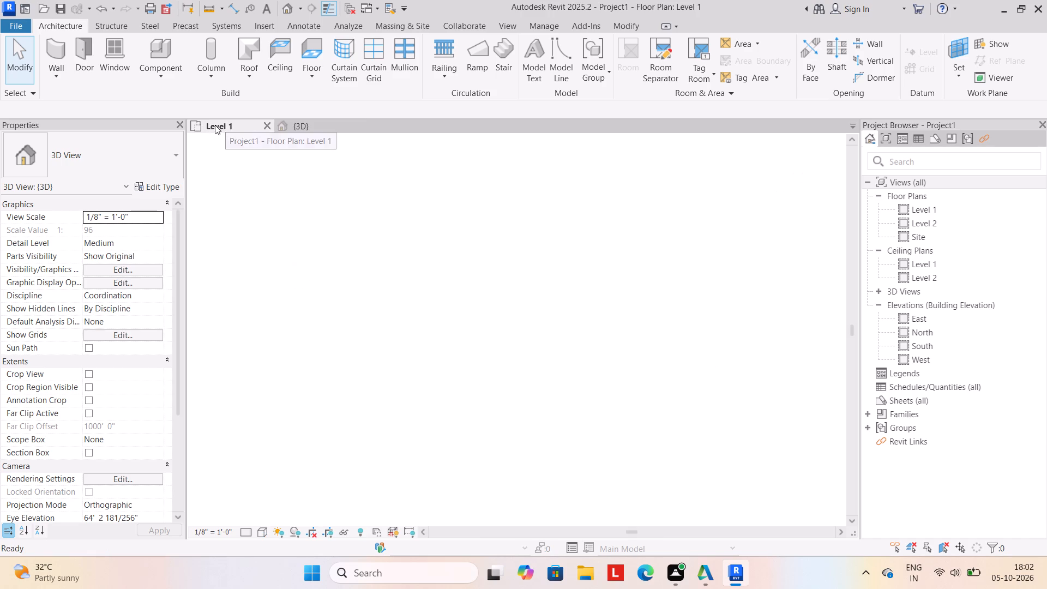
scroll(416, 366, "down", 2)
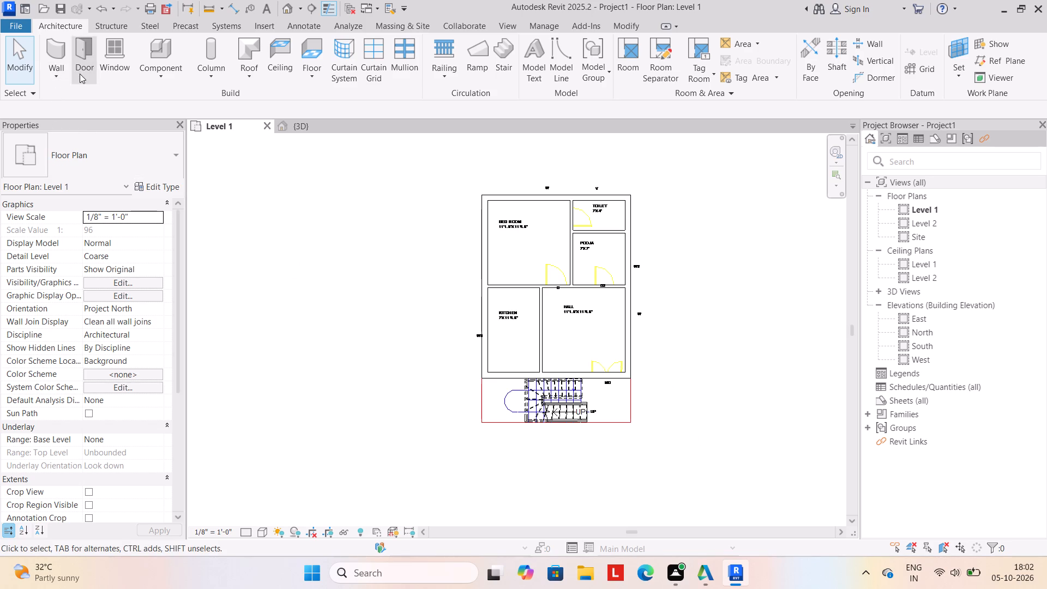
left_click(54, 79)
left_click(57, 91)
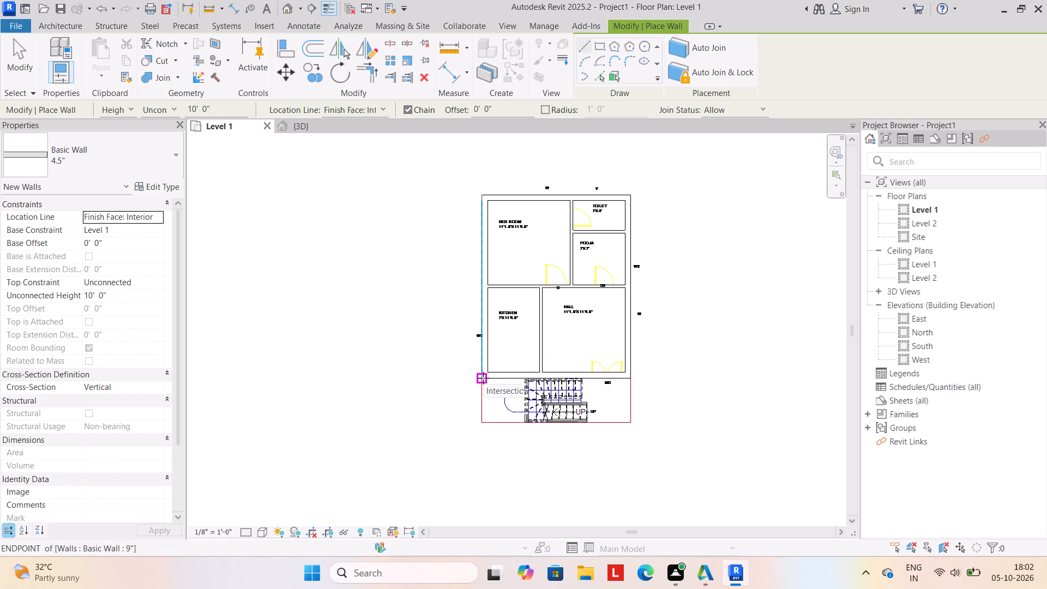
left_click(126, 298)
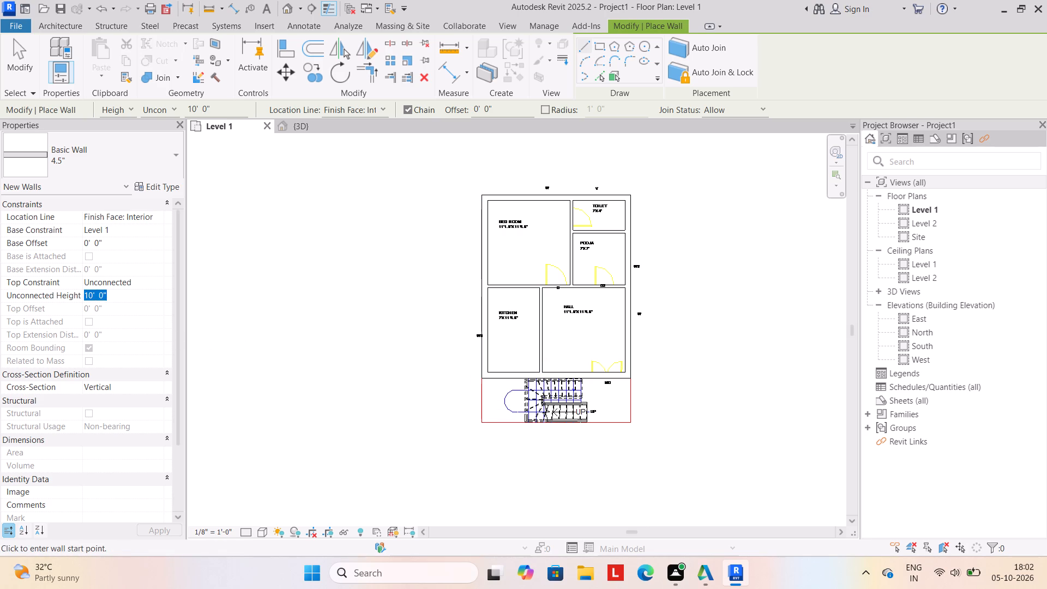
type("5'")
key("Return")
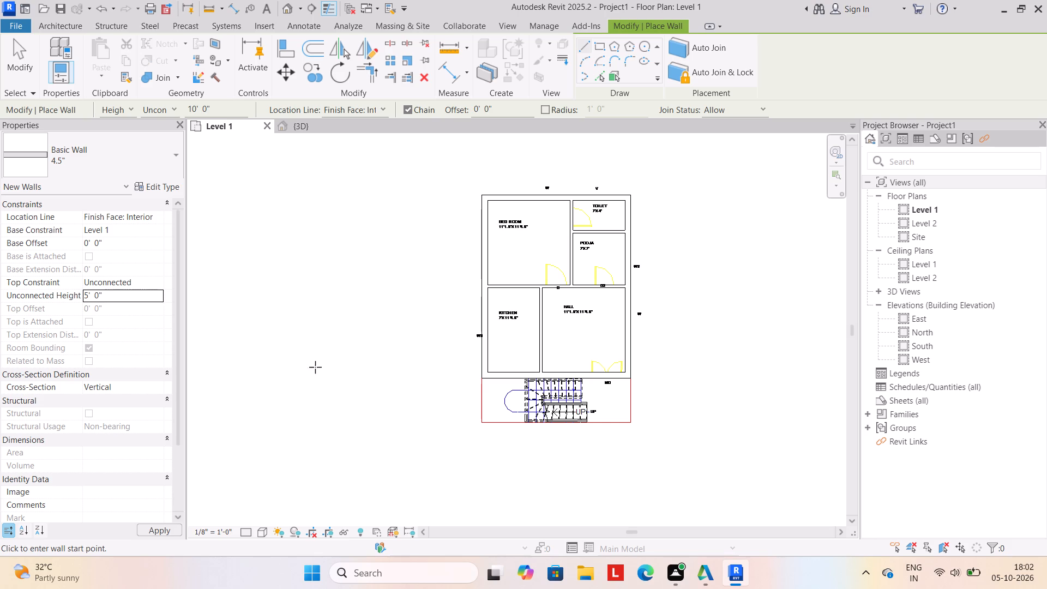
left_click_drag(482, 378, 483, 383)
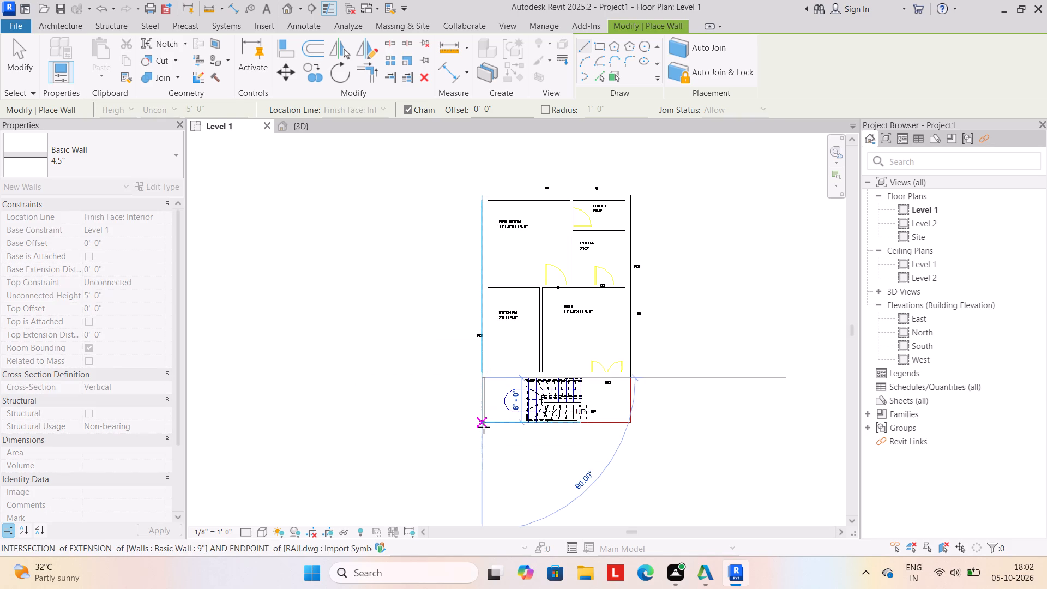
left_click_drag(483, 427, 498, 432)
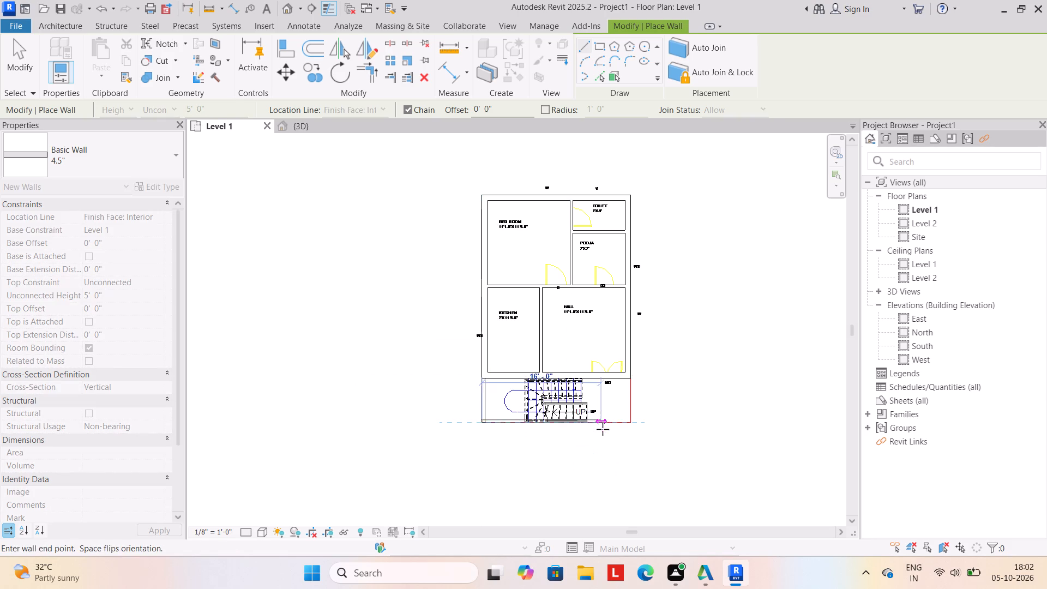
key("space")
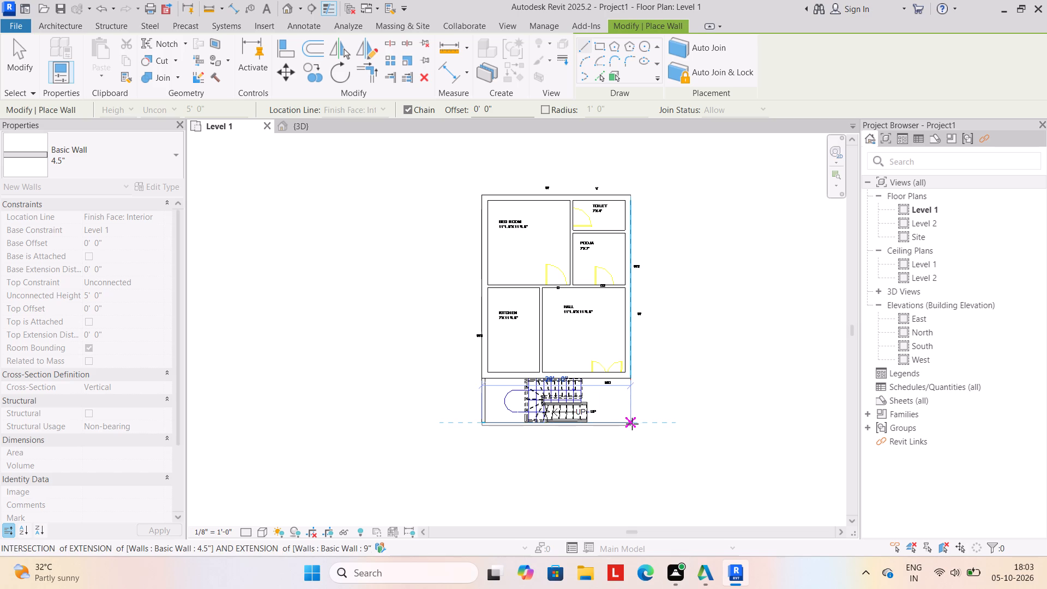
left_click(632, 424)
key("space")
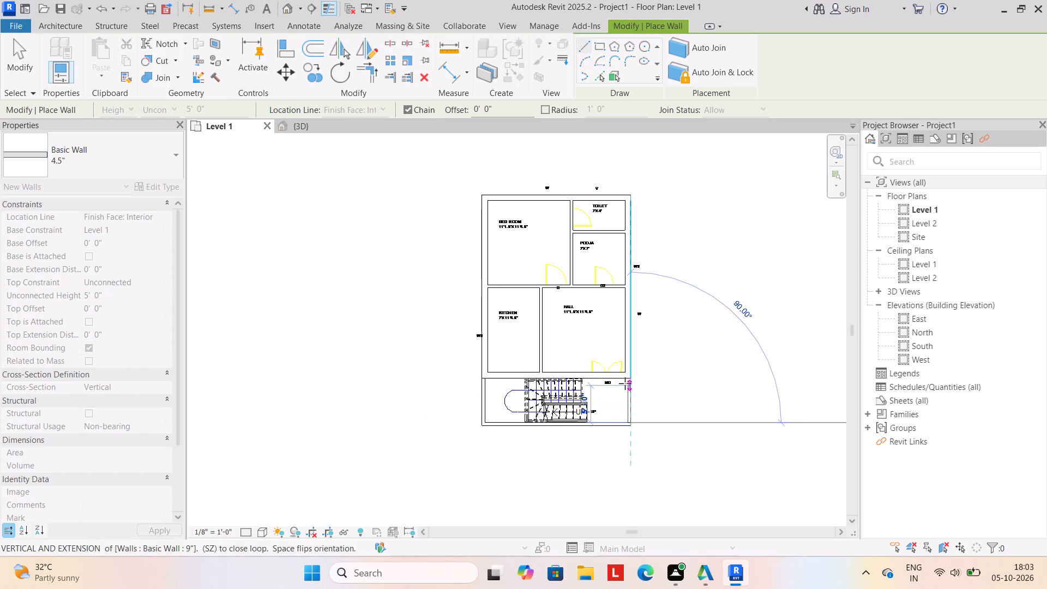
left_click(626, 378)
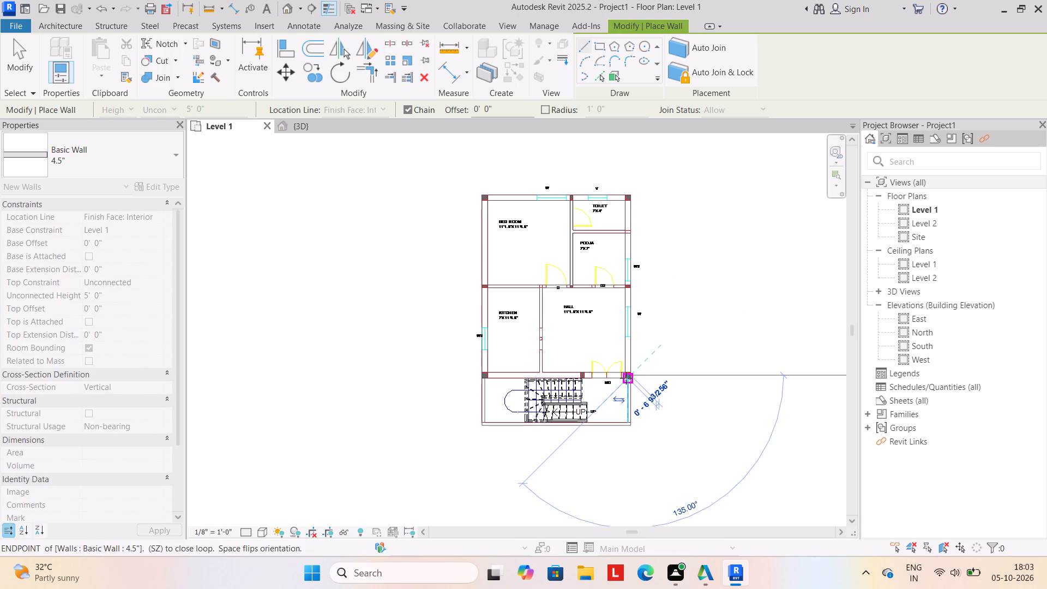
key("Escape")
scroll(654, 442, "down", 2)
middle_click_drag(656, 441, 628, 441)
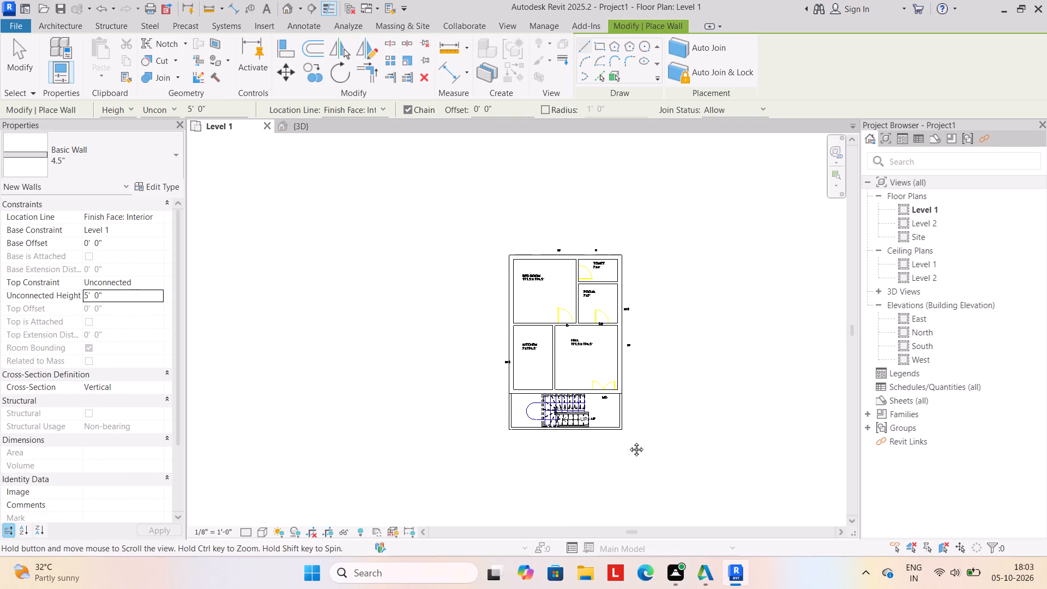
middle_click_drag(628, 441, 628, 441)
In the 3D view, delete the low 4.5" wall on the east side of the stair area.
left_click(310, 129)
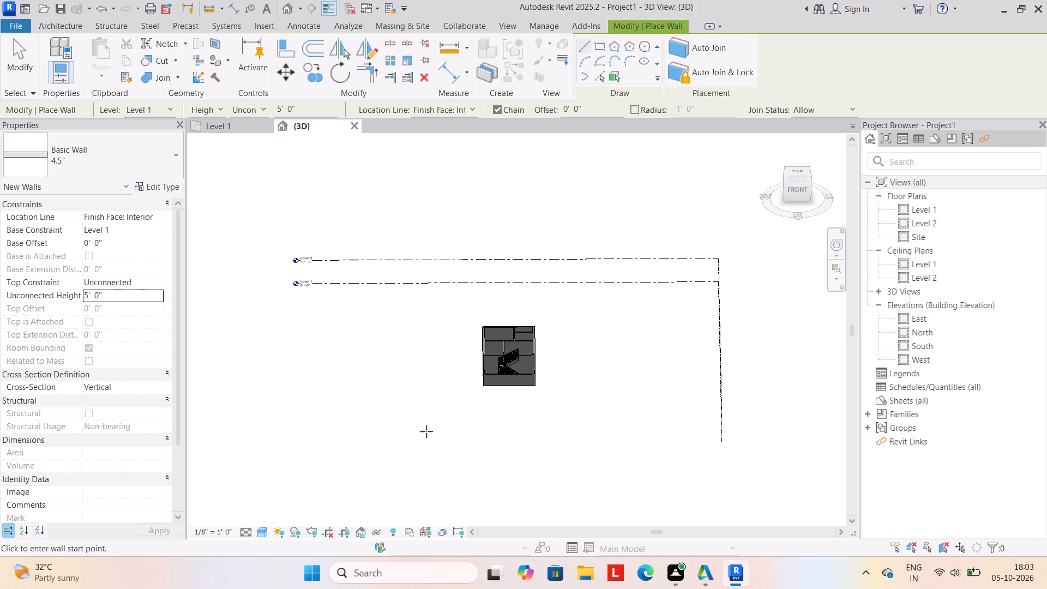
middle_click_drag(455, 437, 406, 460, "shift")
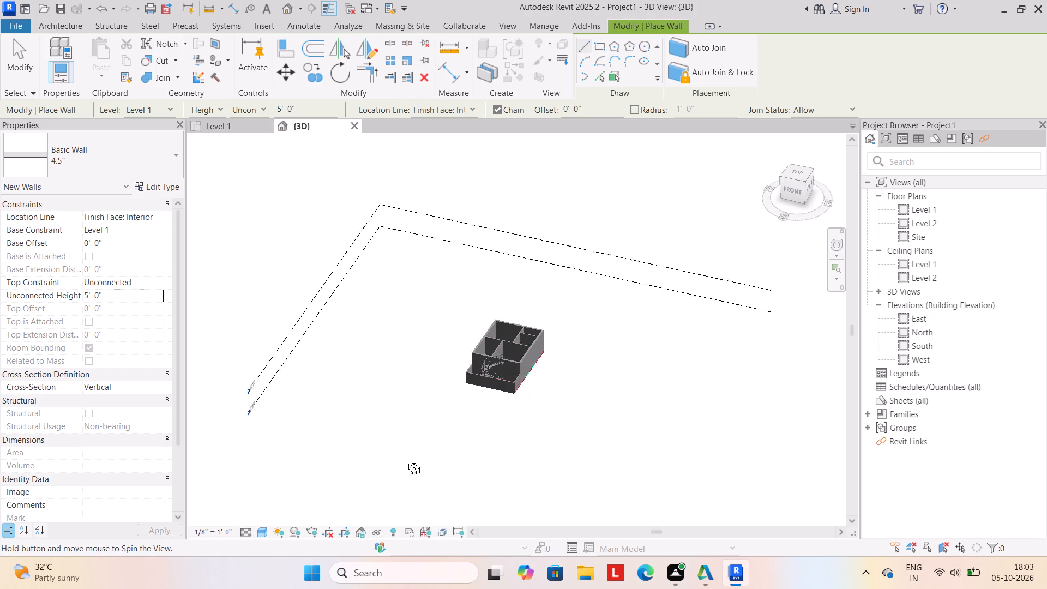
middle_click_drag(406, 460, 402, 454, "shift")
middle_click_drag(516, 416, 402, 398, "shift")
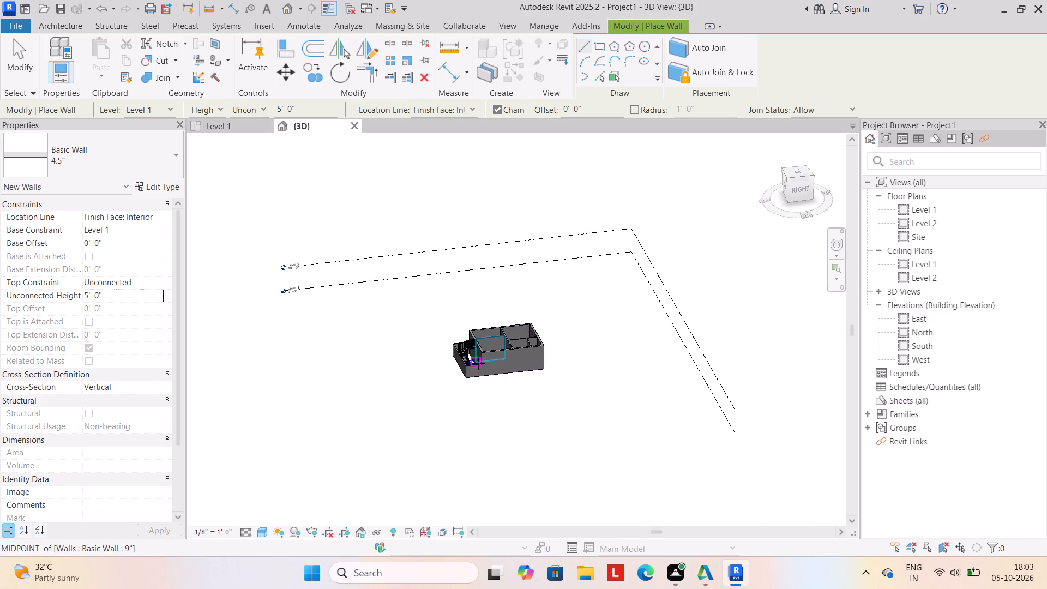
middle_click(464, 435, "shift")
key("Escape")
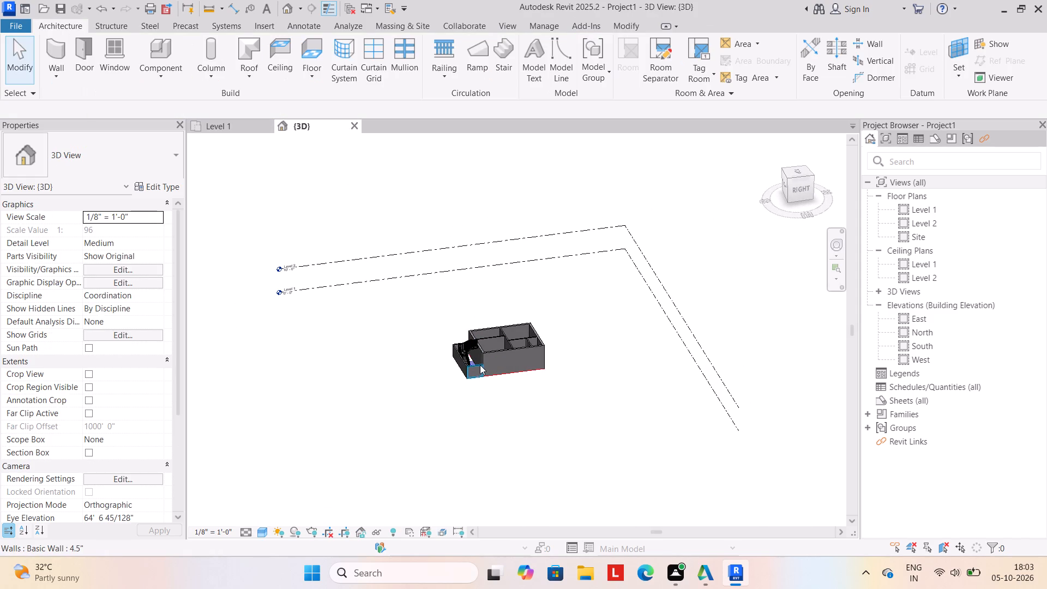
left_click(480, 365)
key("Delete")
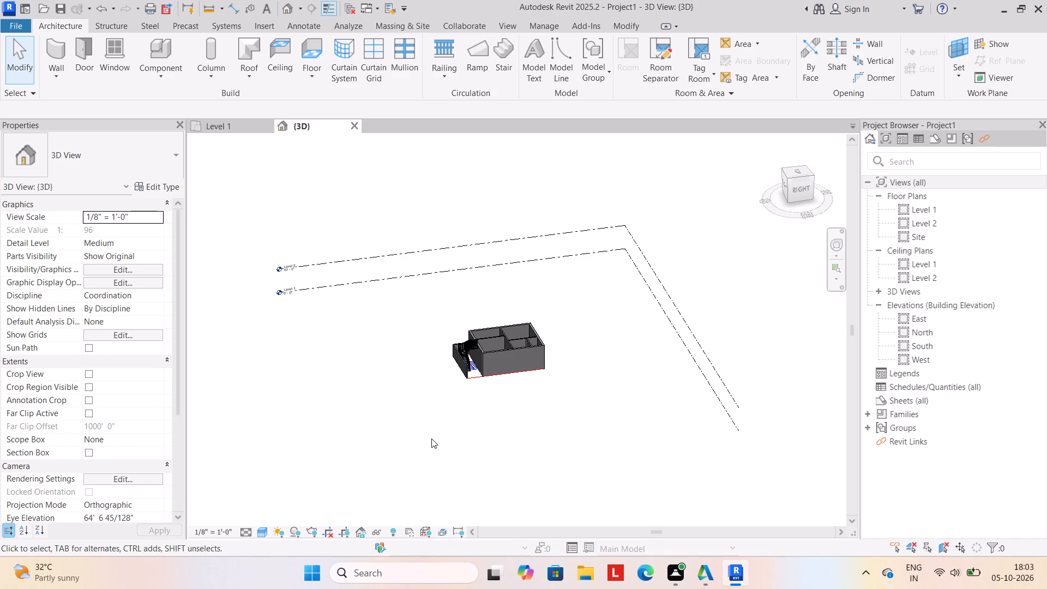
Examine the stair and the low walls around it from several angles in 3D and in the Level 1 plan.
middle_click_drag(442, 458, 427, 408, "shift")
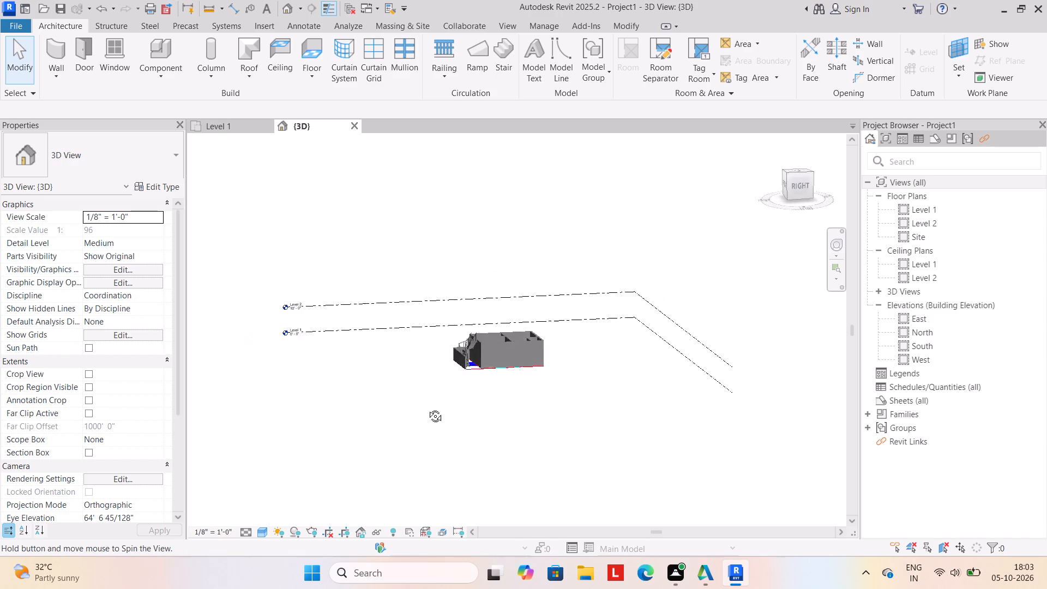
middle_click_drag(427, 408, 410, 440, "shift")
middle_click_drag(415, 419, 567, 452, "shift")
scroll(526, 416, "down", 1)
middle_click_drag(500, 432, 537, 407, "shift")
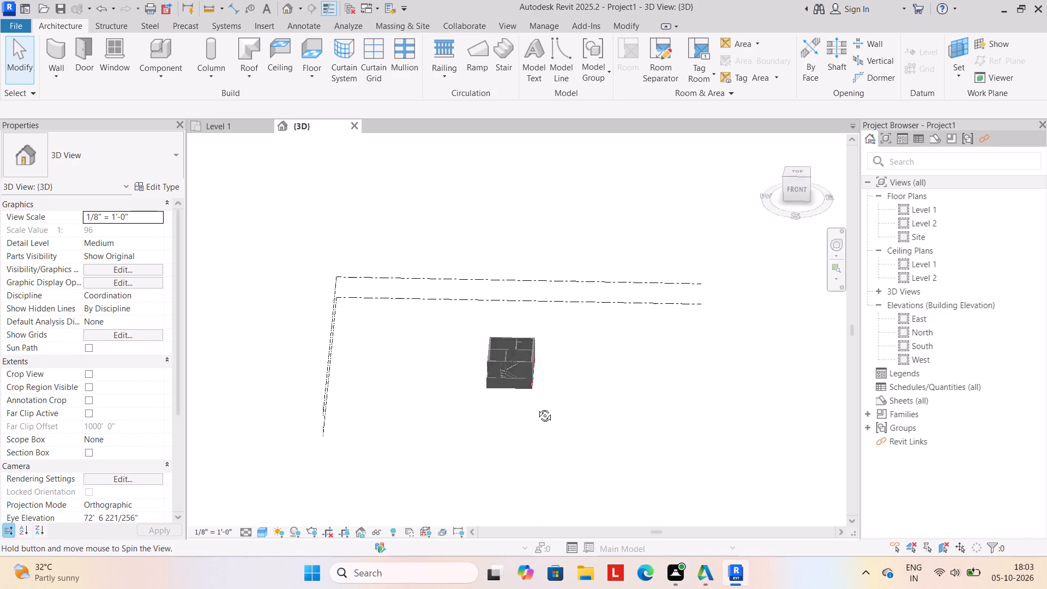
middle_click_drag(537, 407, 537, 393, "shift")
scroll(500, 340, "up", 7)
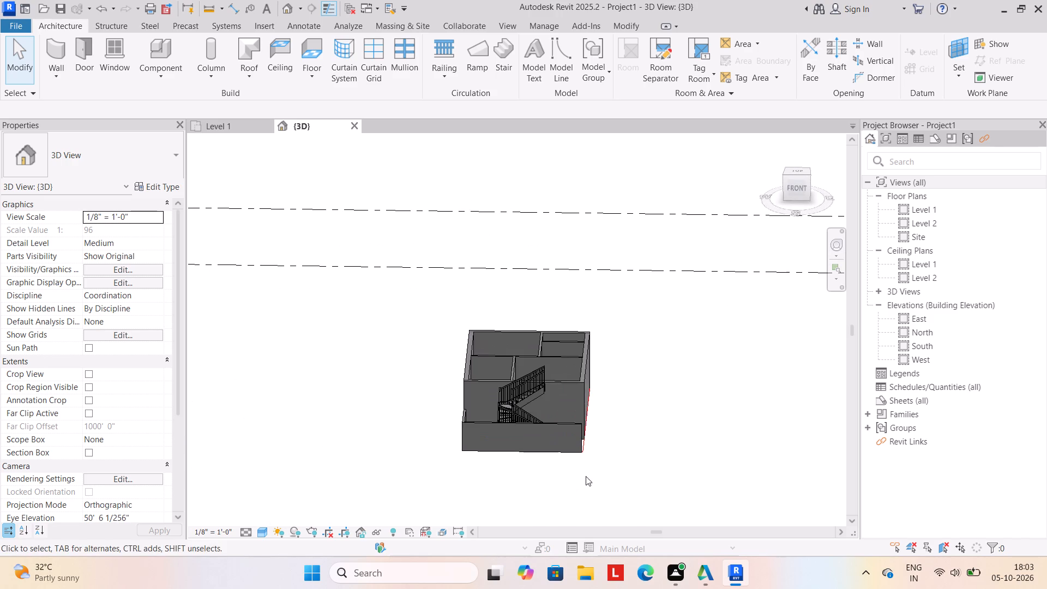
scroll(585, 460, "down", 1)
middle_click_drag(580, 455, 567, 441)
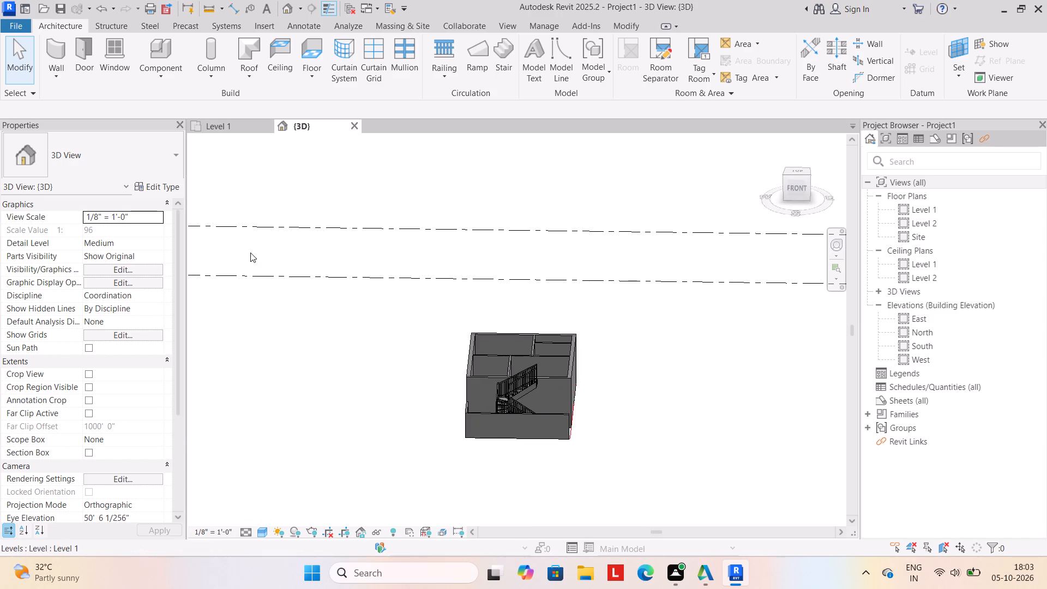
left_click(223, 124)
scroll(347, 314, "down", 1)
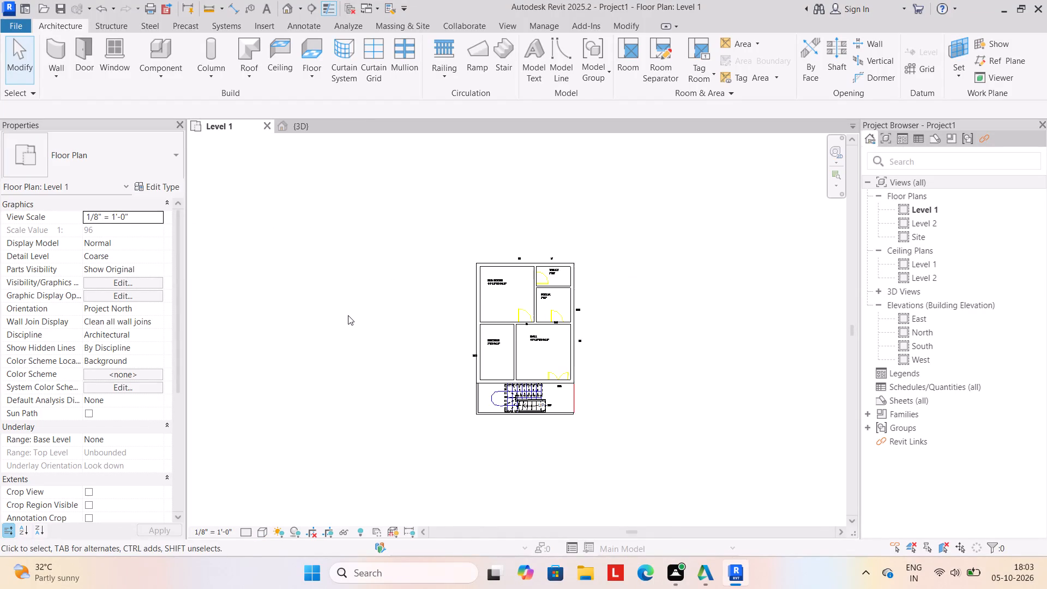
middle_click_drag(348, 315, 308, 305)
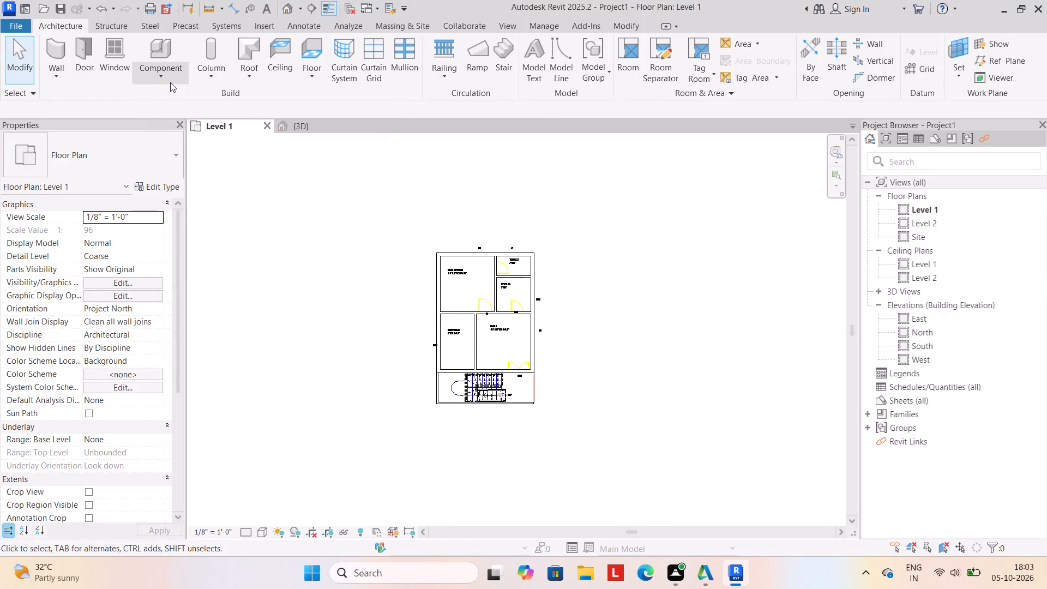
left_click(320, 125)
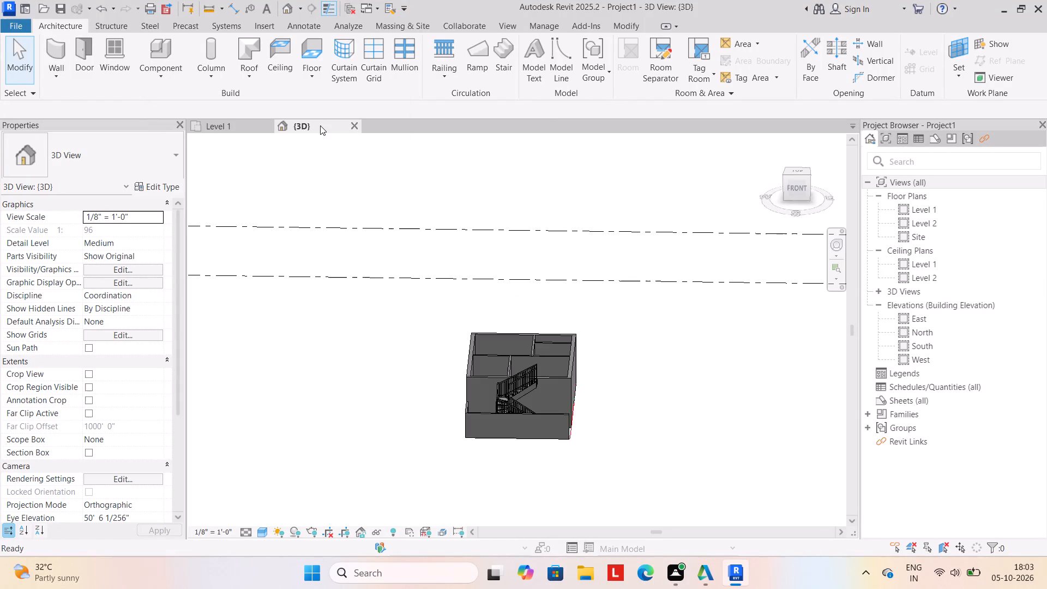
middle_click_drag(368, 452, 247, 318, "shift")
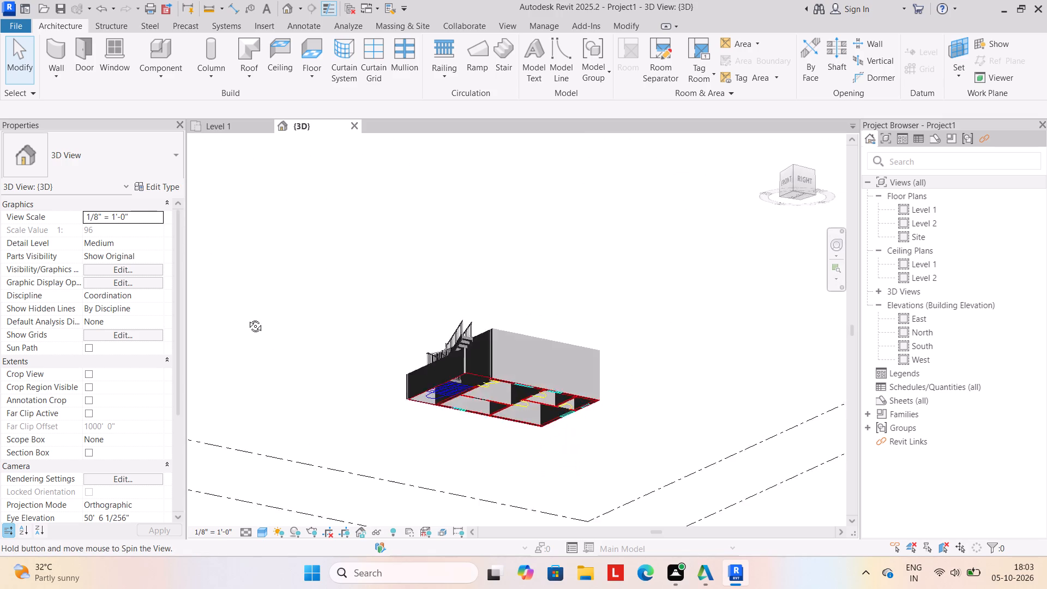
middle_click_drag(247, 318, 322, 384, "shift")
On Level 1, place 36" x 84" Single-Flush doors at the imported toilet, pooja and bedroom door symbols, matching their swings.
left_click(245, 127)
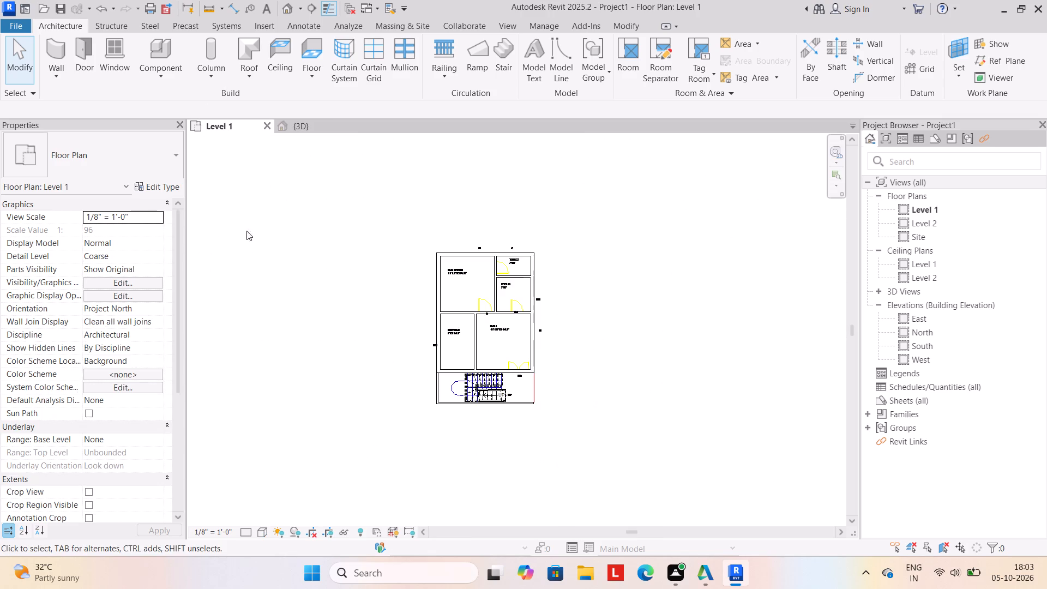
middle_click_drag(393, 359, 335, 350)
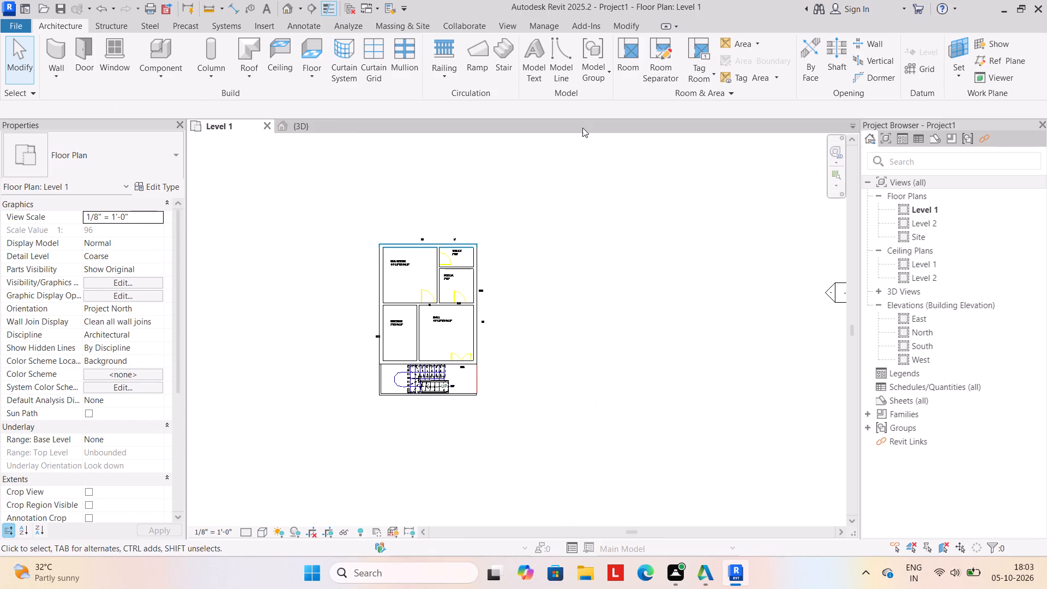
left_click(85, 63)
scroll(453, 260, "up", 3)
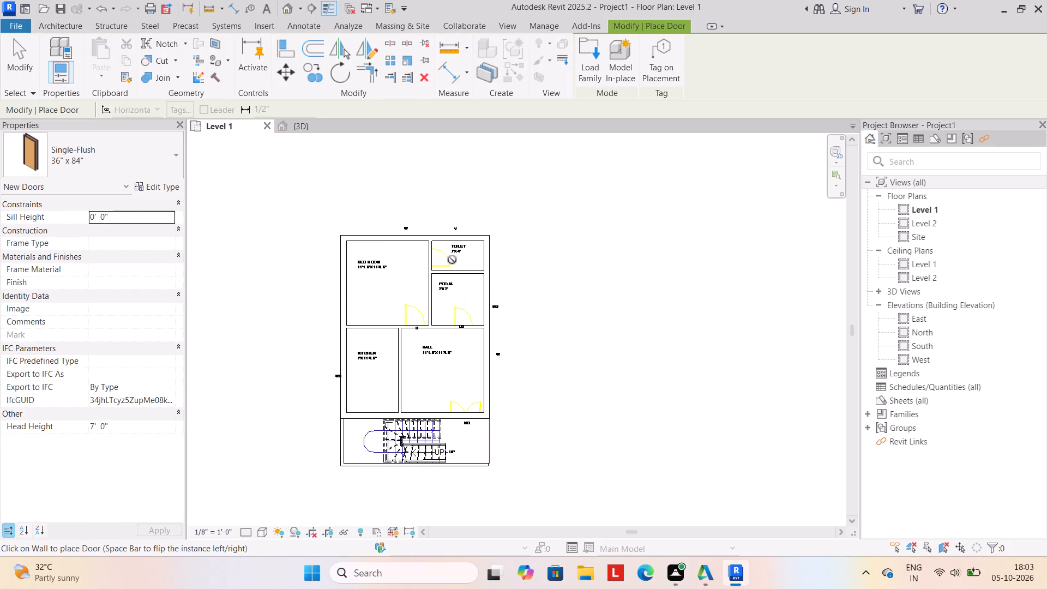
left_click(437, 258)
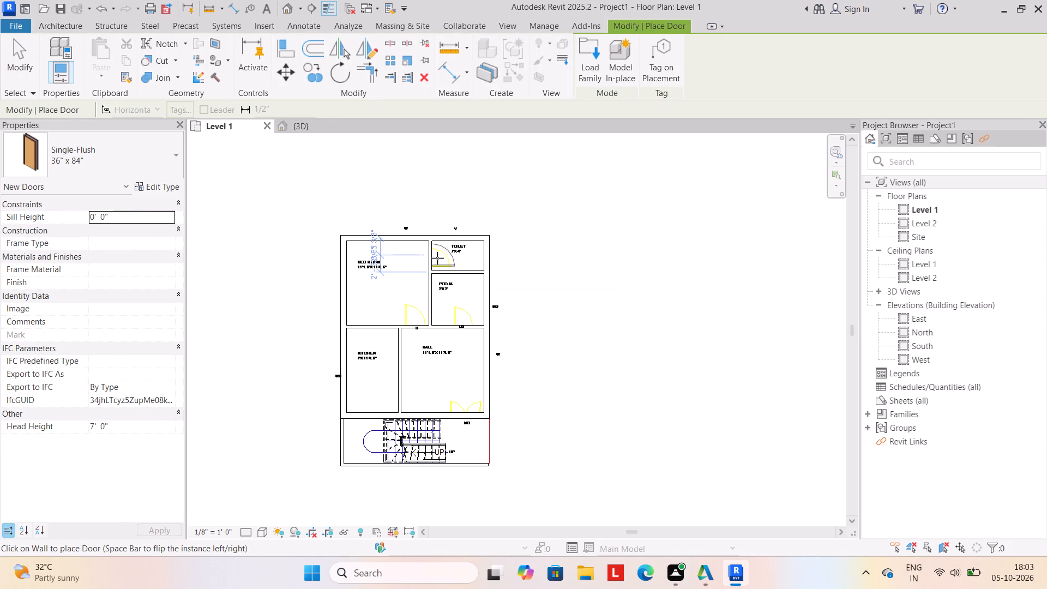
key("space")
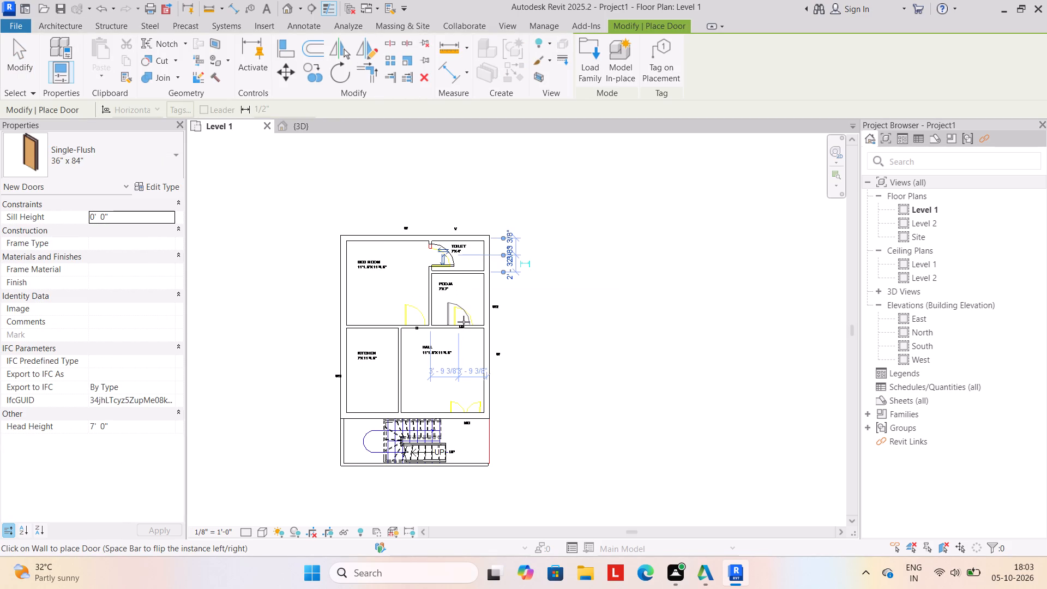
left_click(464, 322)
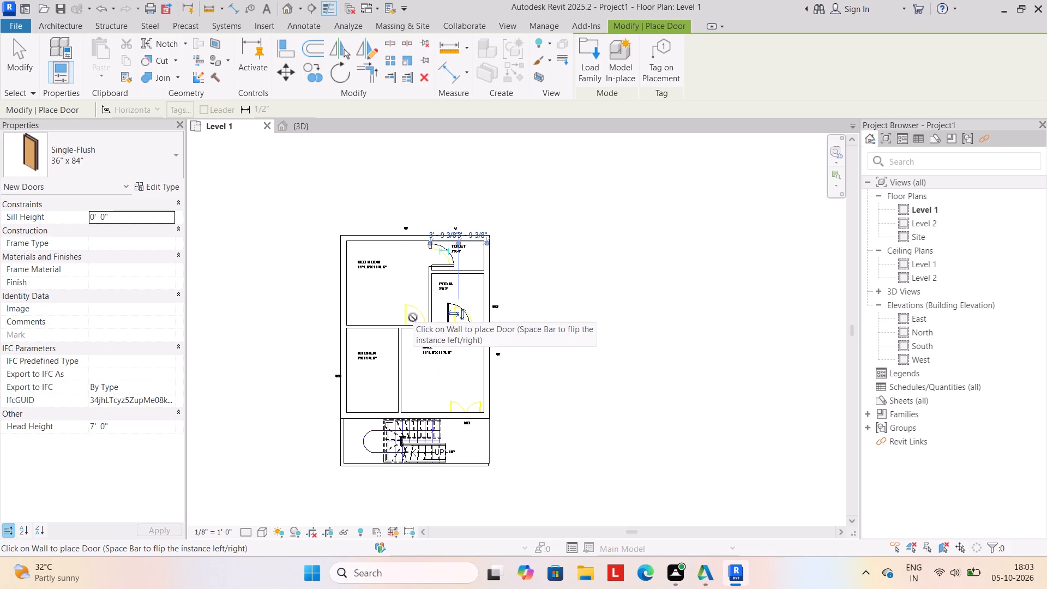
left_click(414, 321)
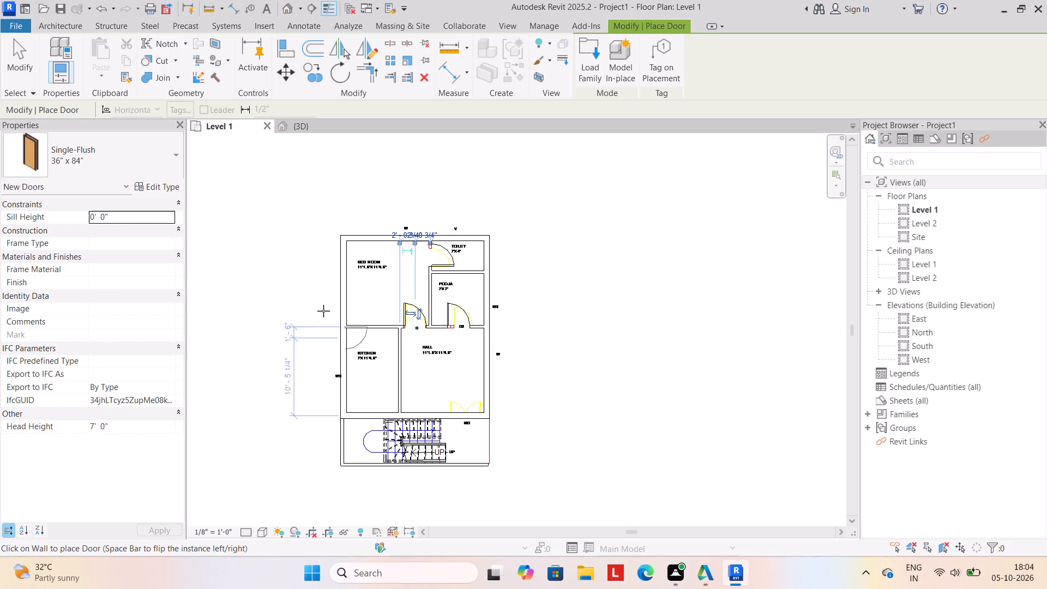
Place two mirrored 30" x 80" Single-Flush doors side by side in the hall's south wall at the imported double-door symbol.
left_click(175, 156)
left_click(94, 234)
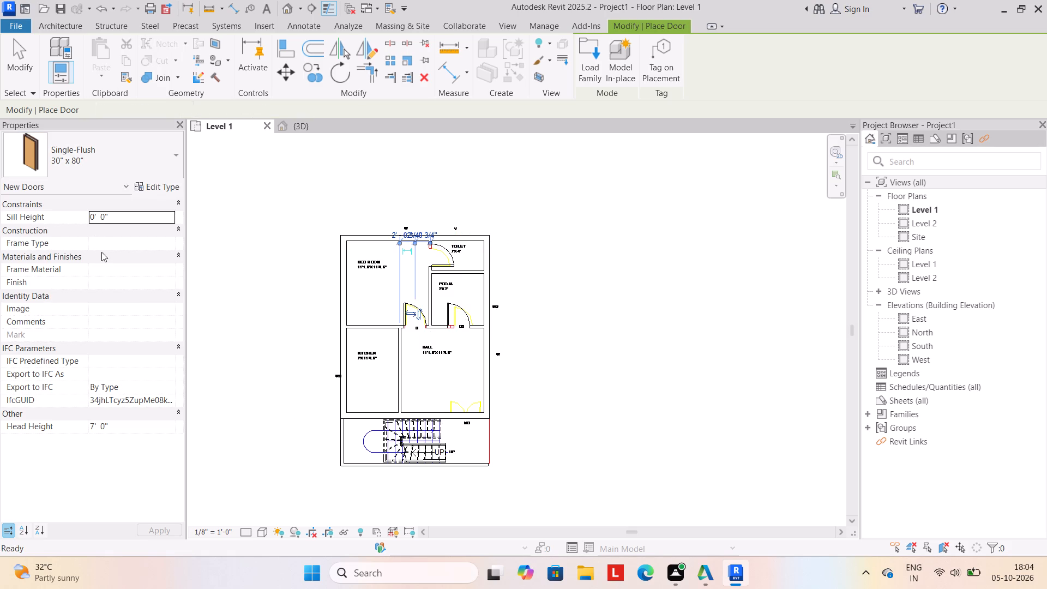
left_click(468, 410)
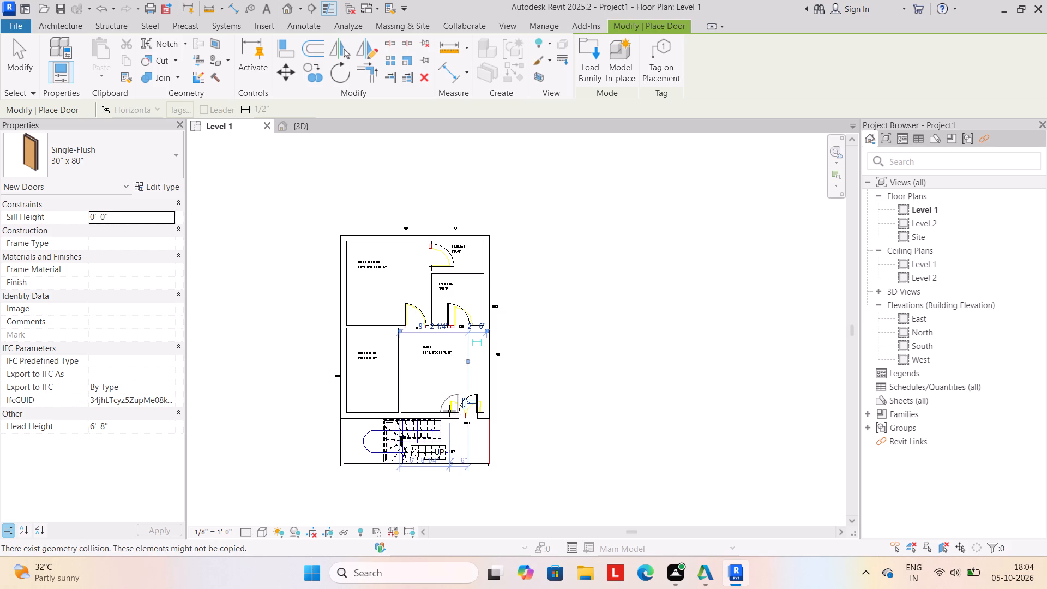
key("space")
left_click(449, 411)
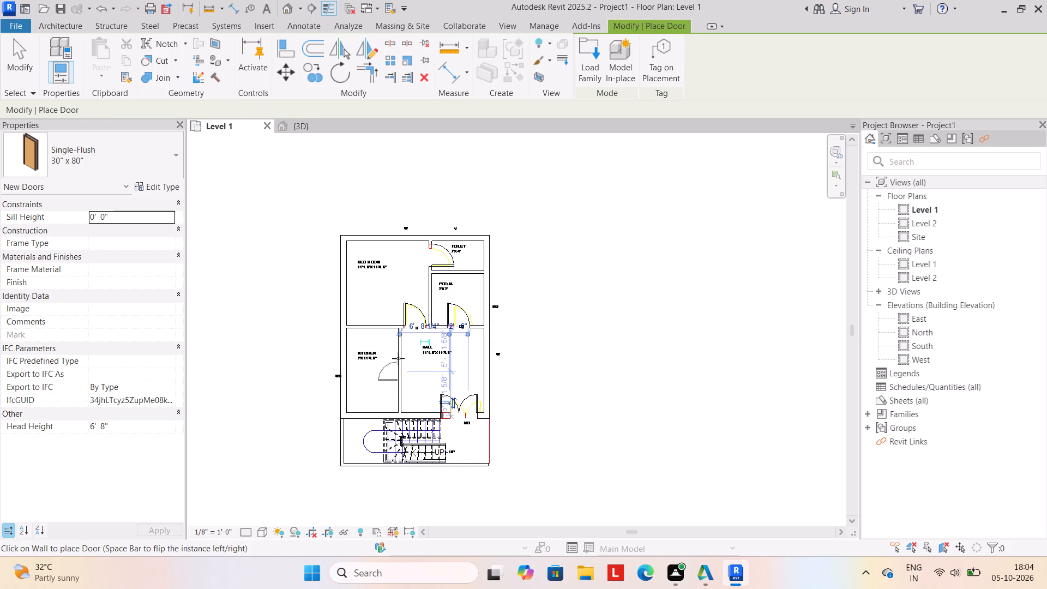
On Level 1, delete the west leaf of the paired 30" x 80" Single-Flush doors in the hall's south wall.
left_click(557, 326)
key("Escape")
key("Escape")
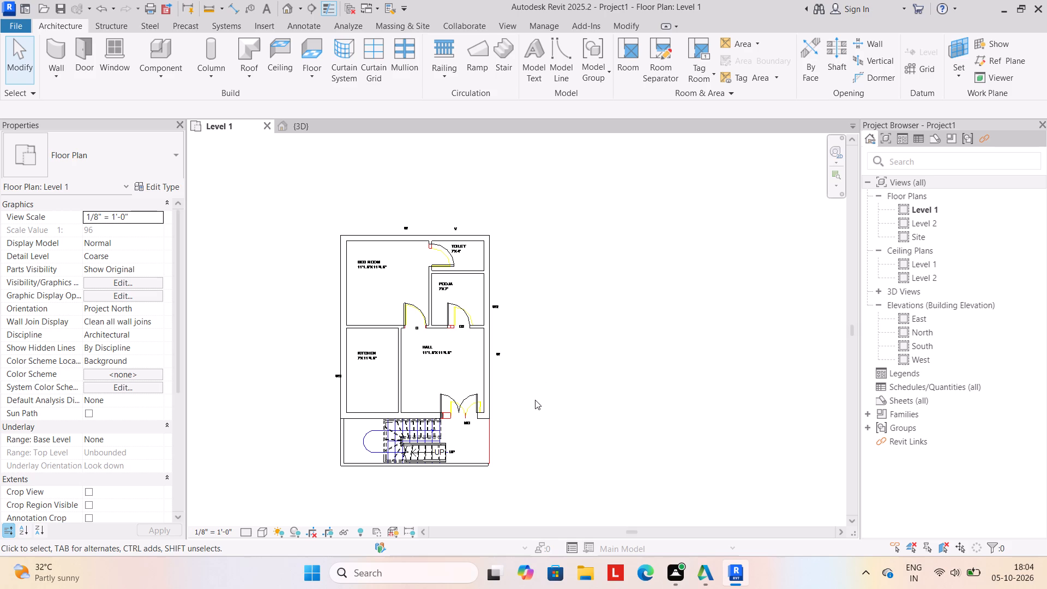
key("Escape")
left_click(302, 129)
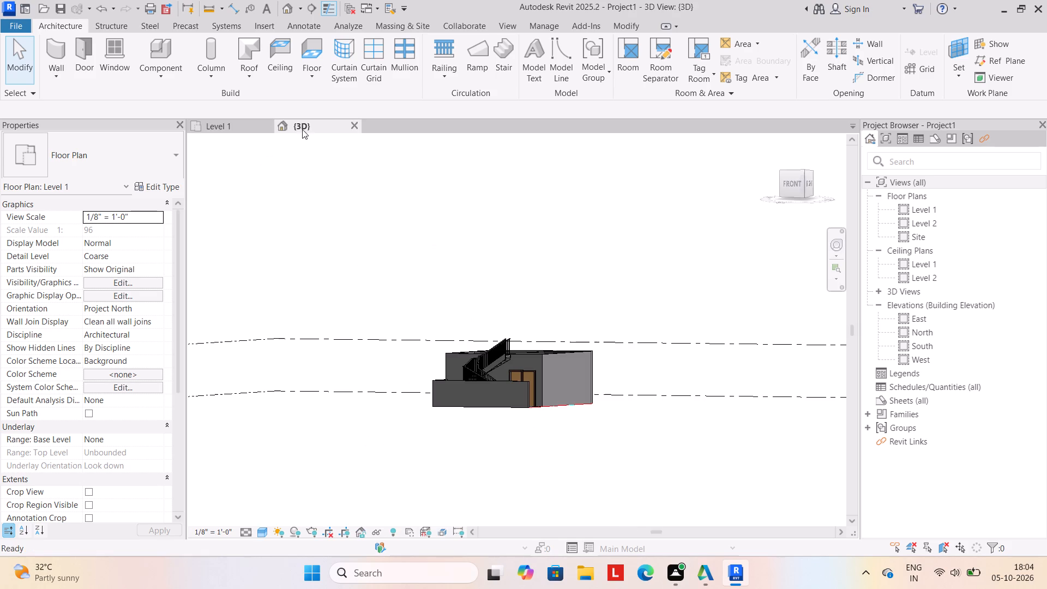
middle_click_drag(393, 449, 332, 575, "shift")
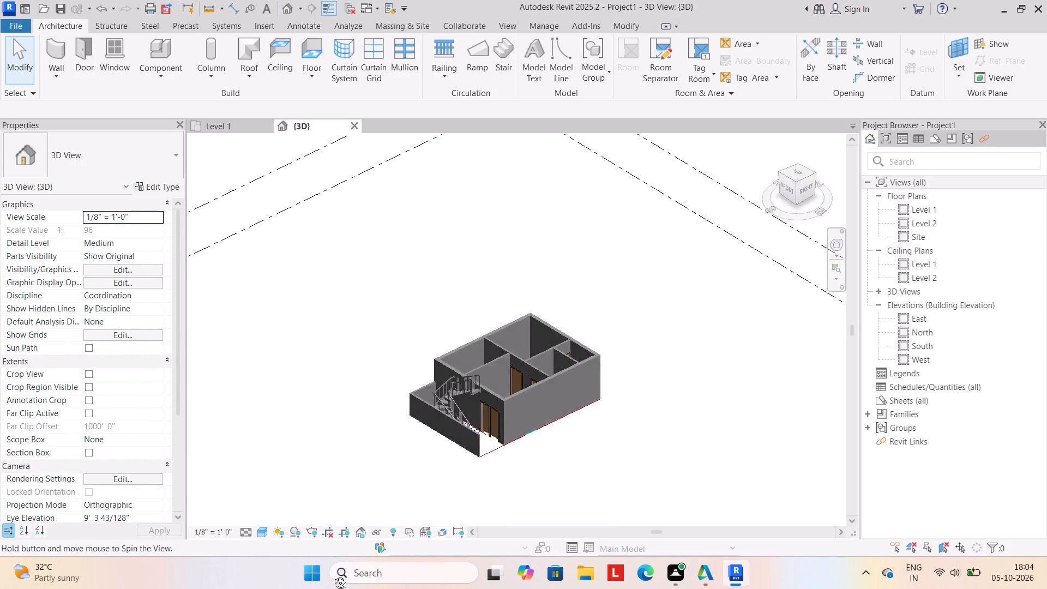
middle_click_drag(332, 575, 356, 515, "shift")
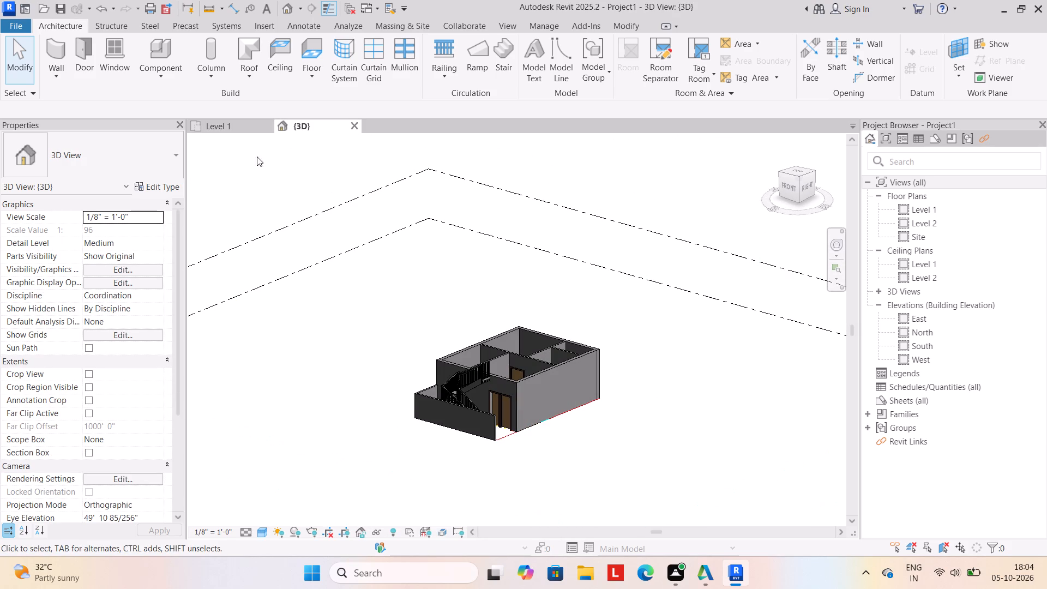
left_click(240, 131)
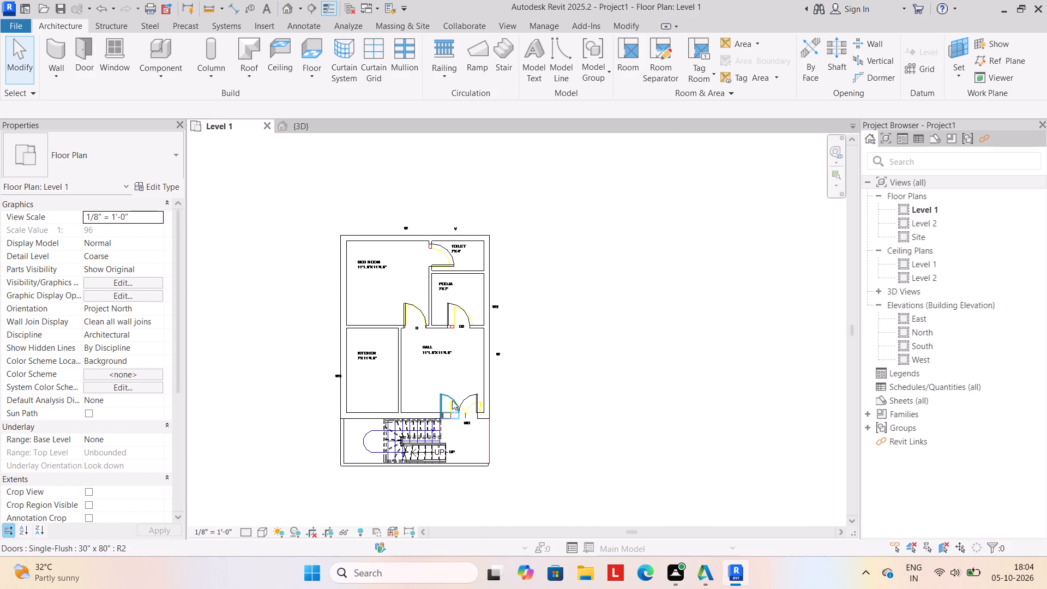
left_click(452, 400)
key("Delete")
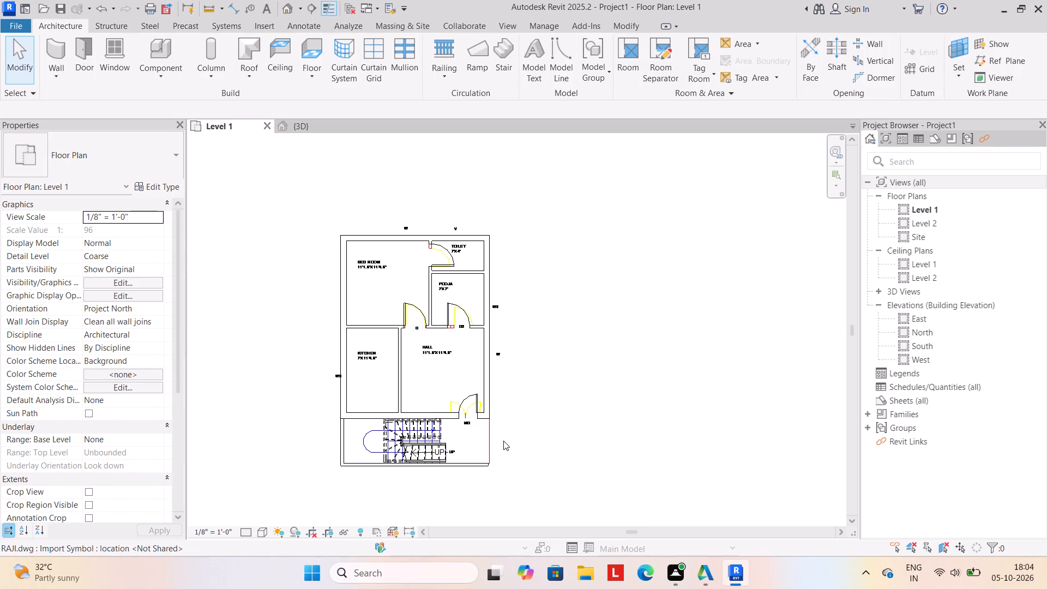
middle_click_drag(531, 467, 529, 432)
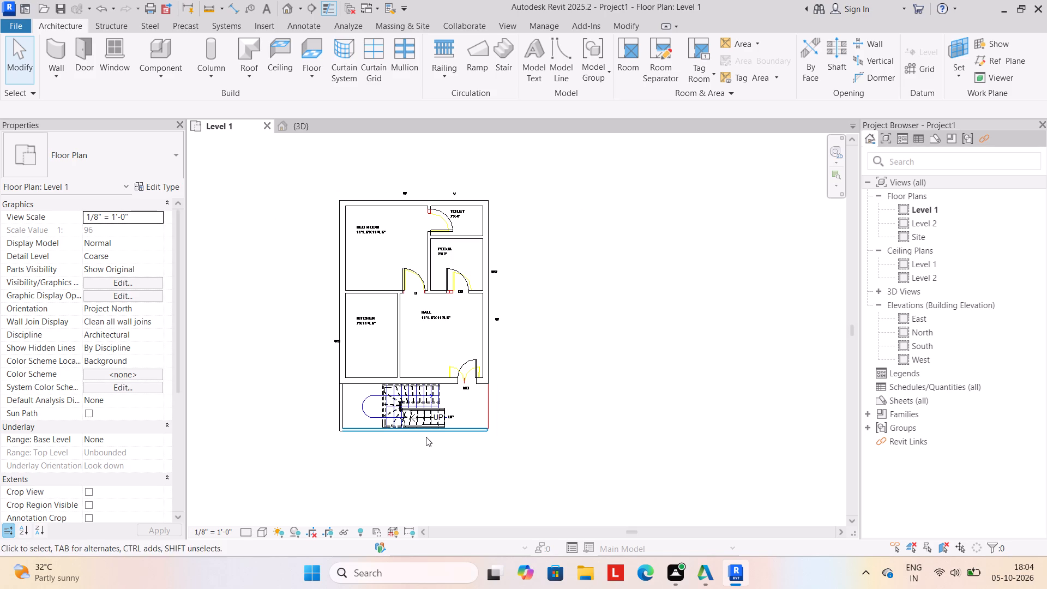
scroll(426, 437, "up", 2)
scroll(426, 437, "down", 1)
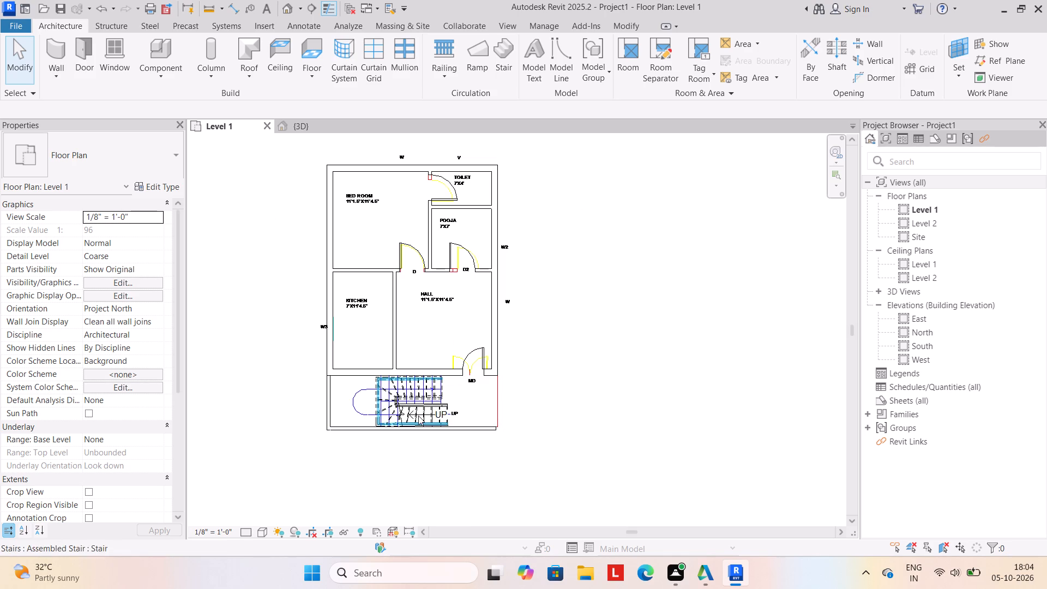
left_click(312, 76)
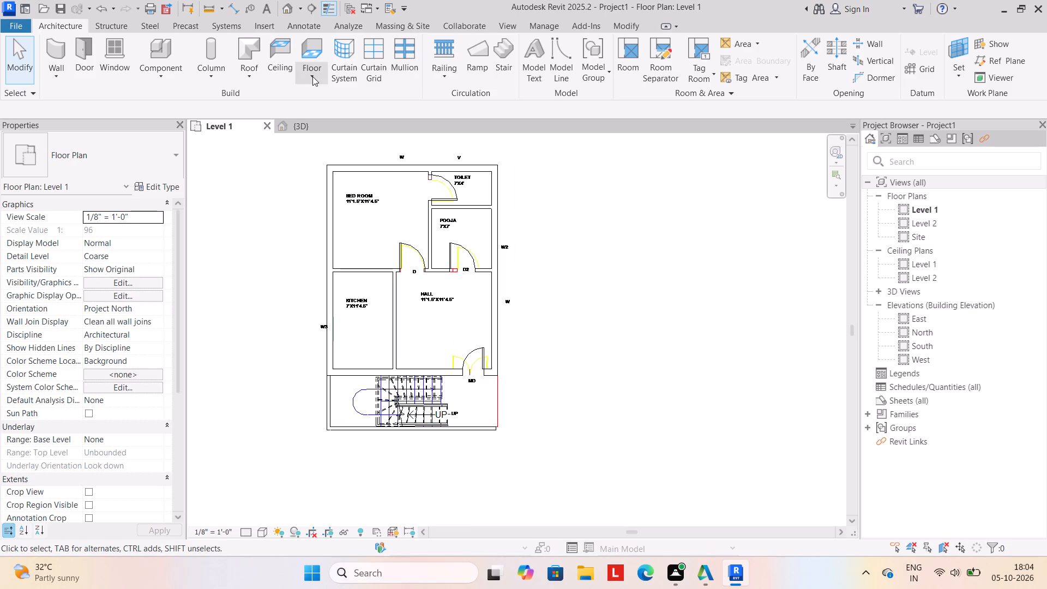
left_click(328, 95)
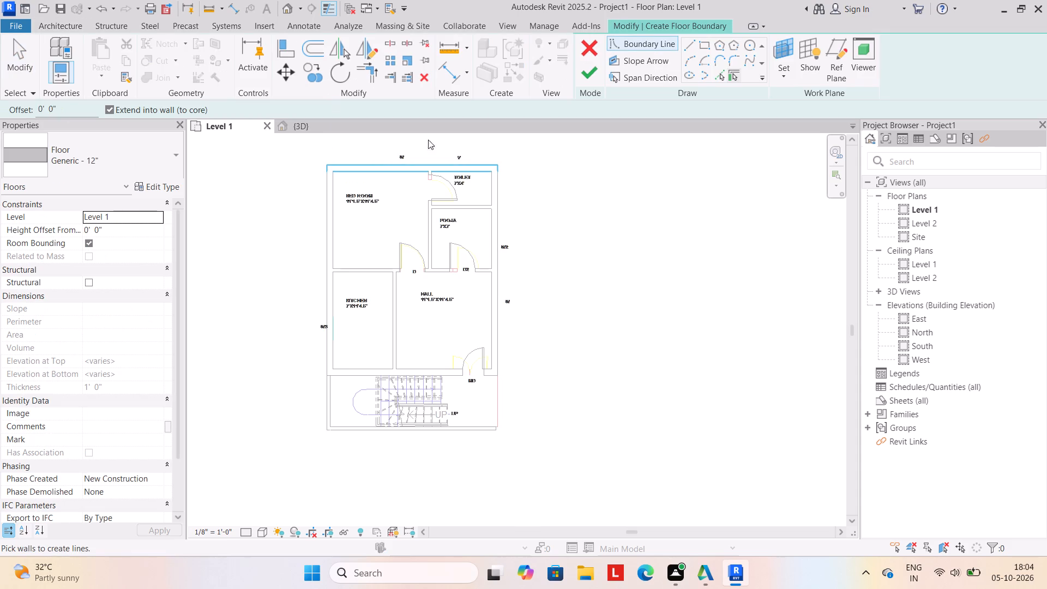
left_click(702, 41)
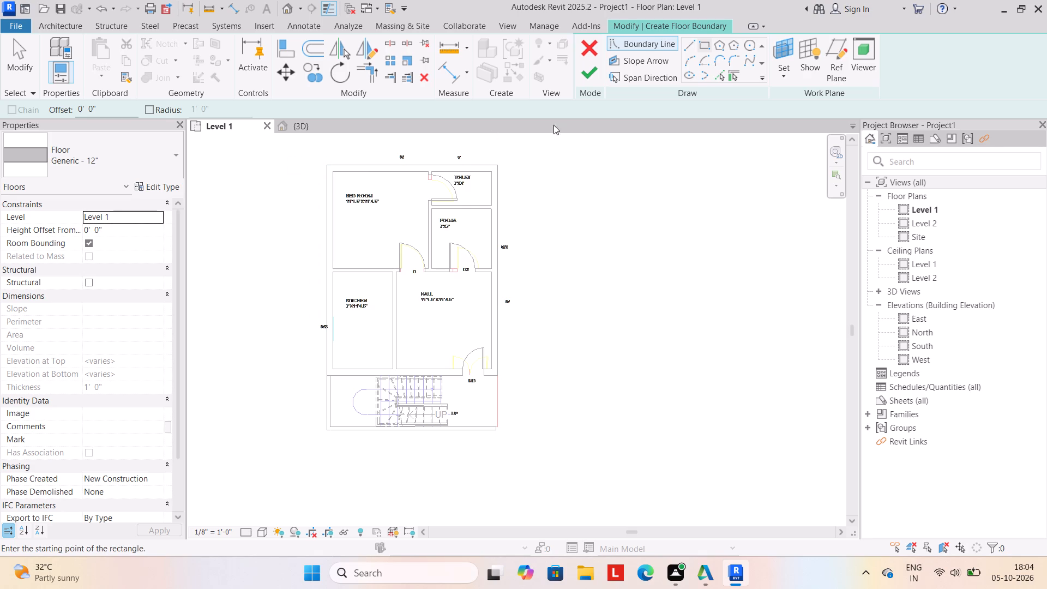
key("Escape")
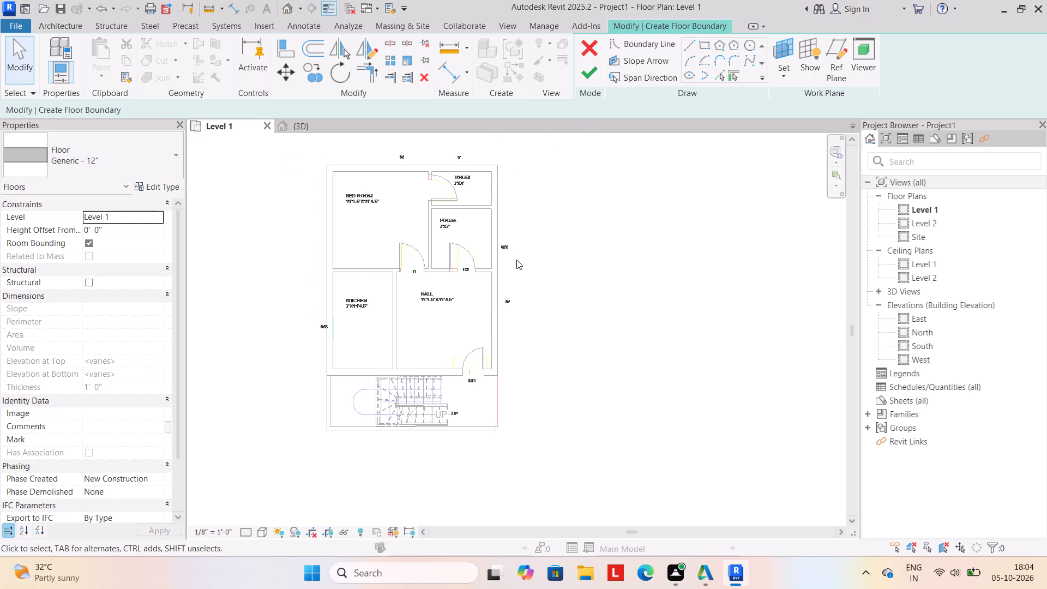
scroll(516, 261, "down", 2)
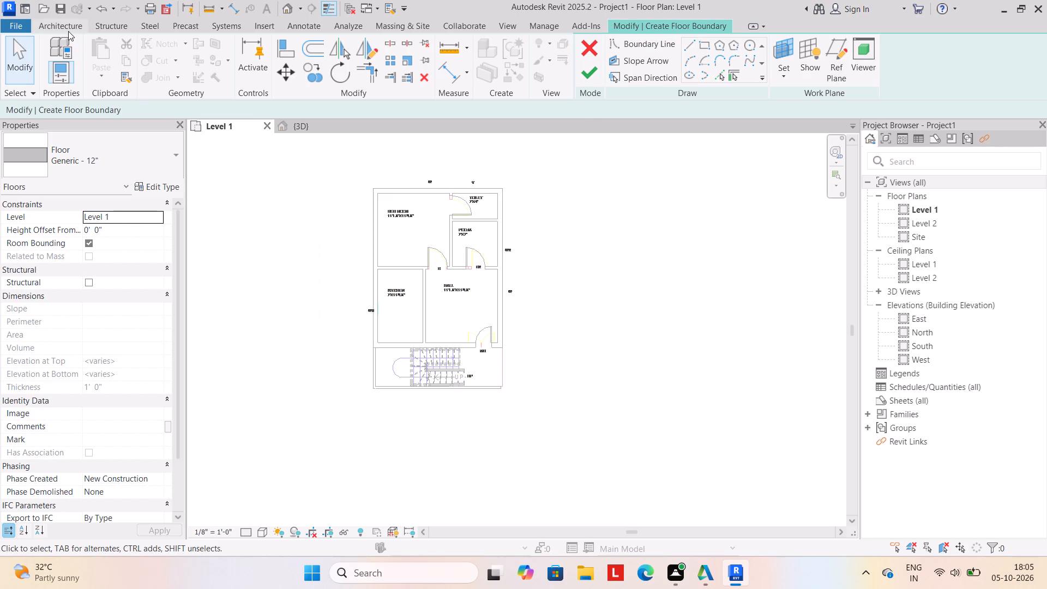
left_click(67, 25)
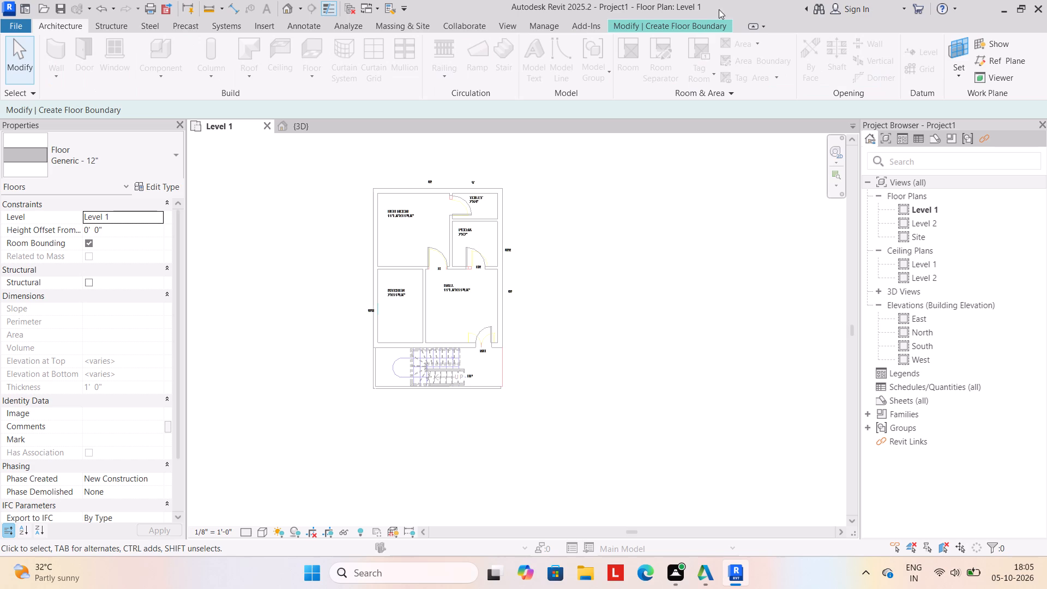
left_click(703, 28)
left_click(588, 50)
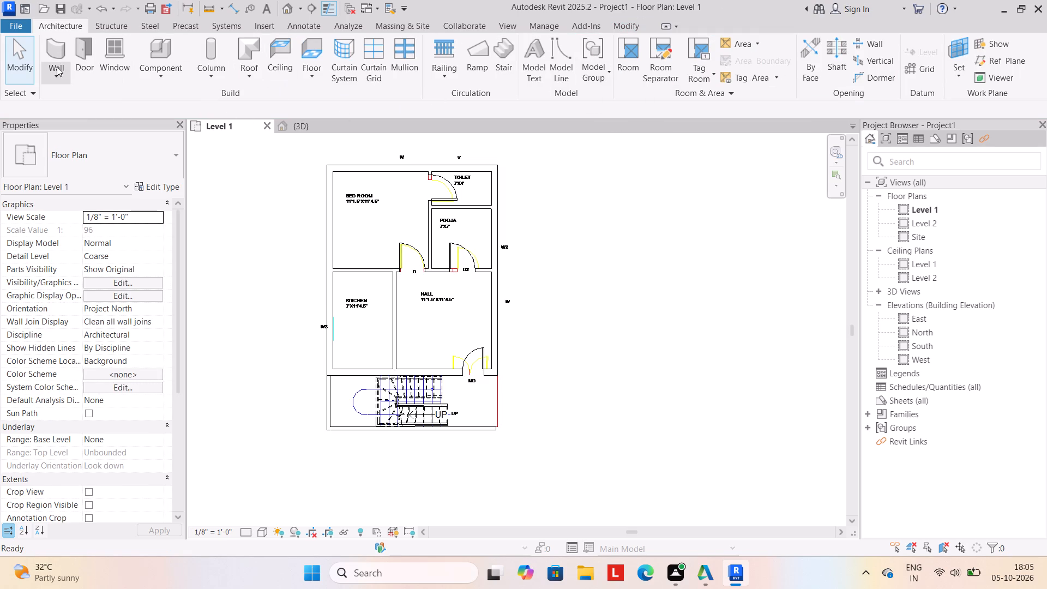
Draw a rectangular 4.5" boundary wall, 5' high, around the house on Level 1, offset 6' outward from the house's opposite corners.
scroll(250, 227, "down", 1)
middle_click_drag(250, 227, 284, 239)
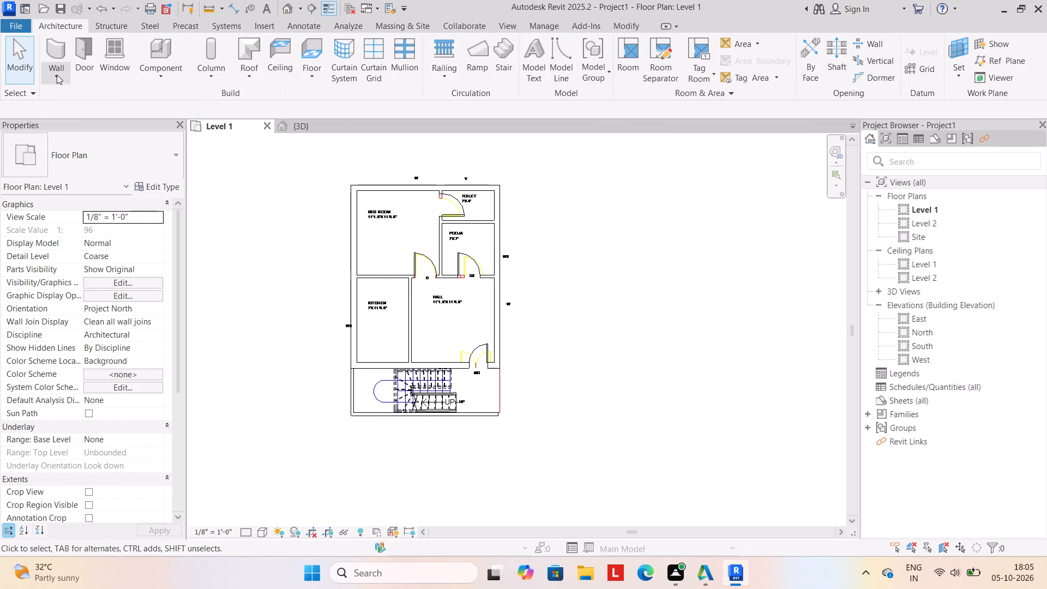
left_click(53, 77)
left_click(62, 93)
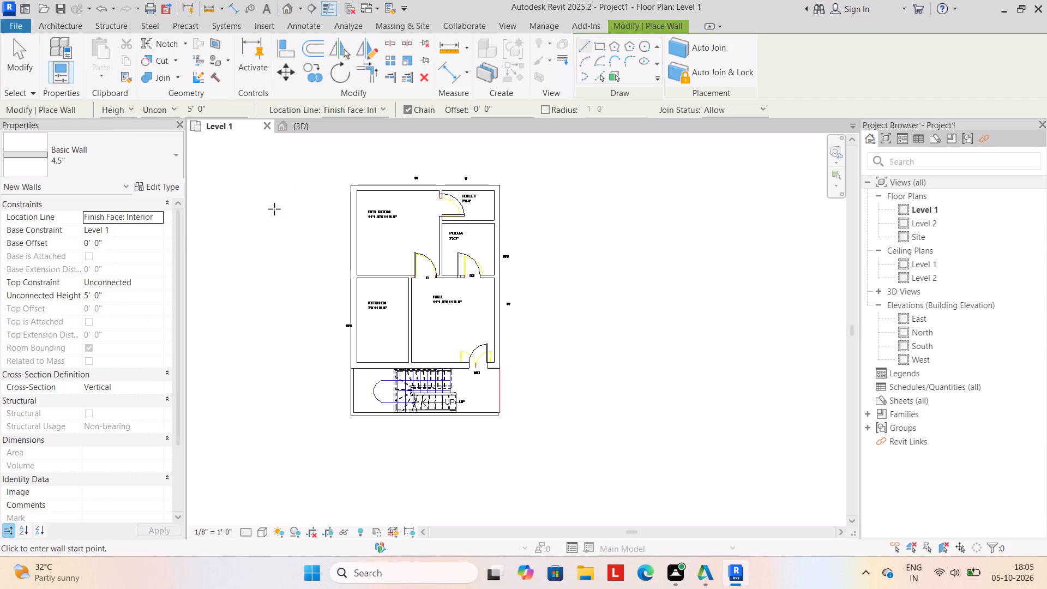
scroll(274, 209, "down", 1)
middle_click_drag(274, 209, 298, 275)
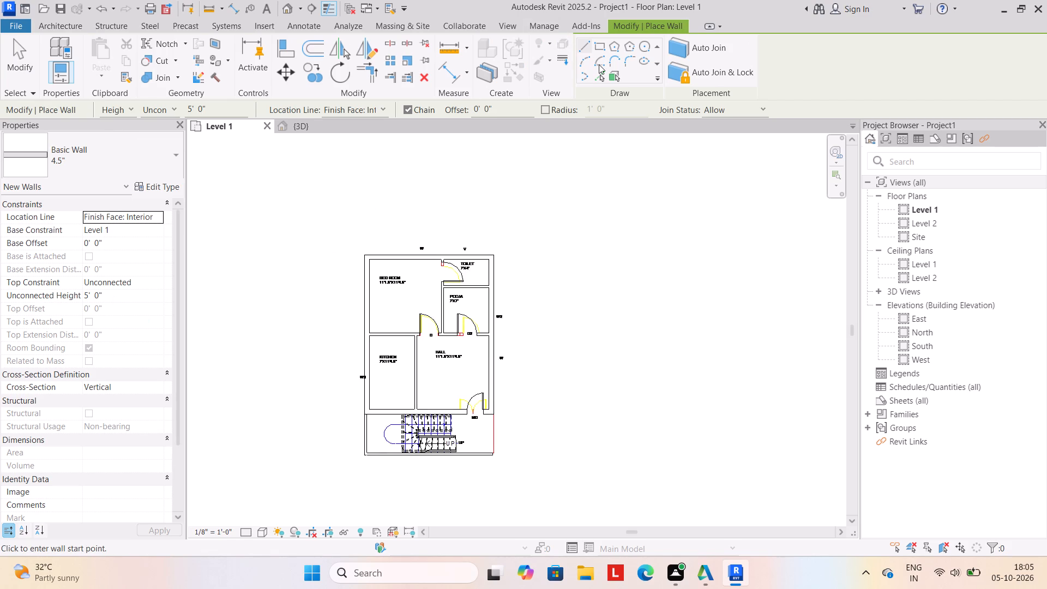
left_click(598, 44)
middle_click_drag(595, 352, 598, 303)
left_click(346, 154)
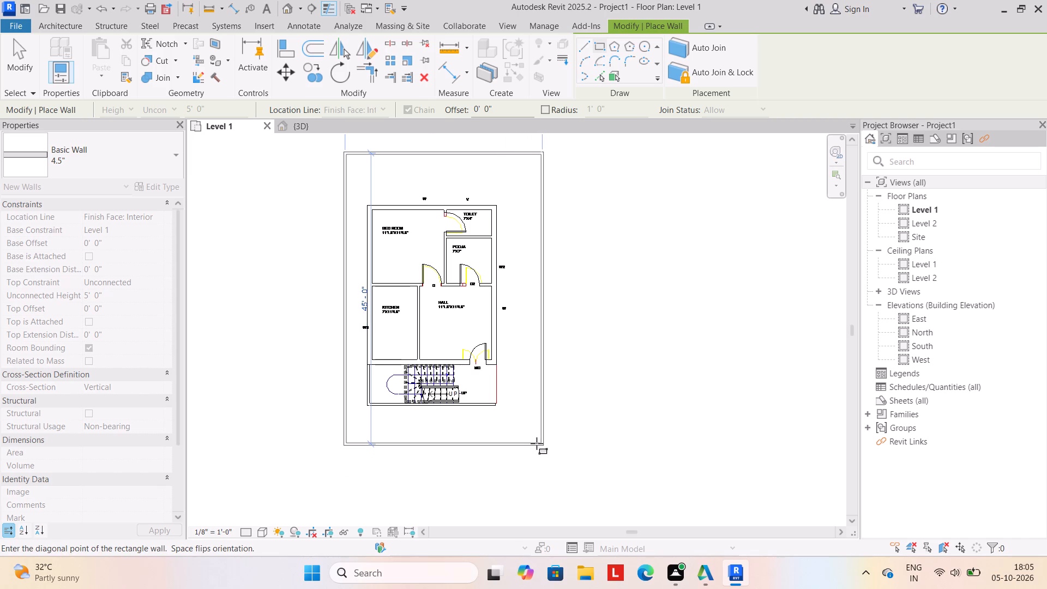
key("Escape")
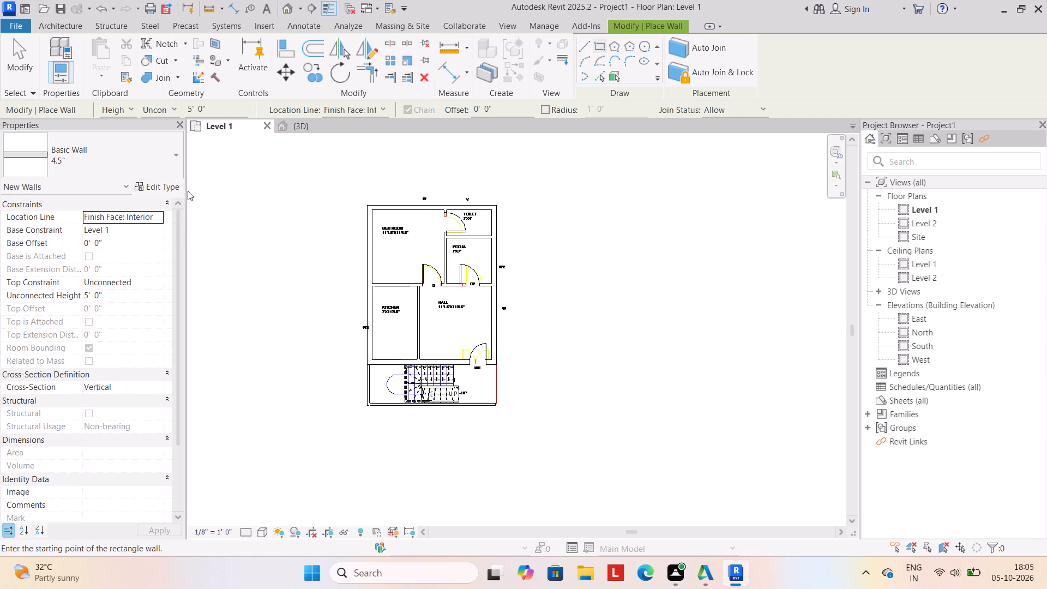
left_click(506, 109)
key("BackSpace")
key("BackSpace")
key("BackSpace")
key("BackSpace")
key("BackSpace")
key("BackSpace")
key("BackSpace")
key("BackSpace")
key("BackSpace")
key("BackSpace")
key("BackSpace")
key("BackSpace")
type("6'")
key("Return")
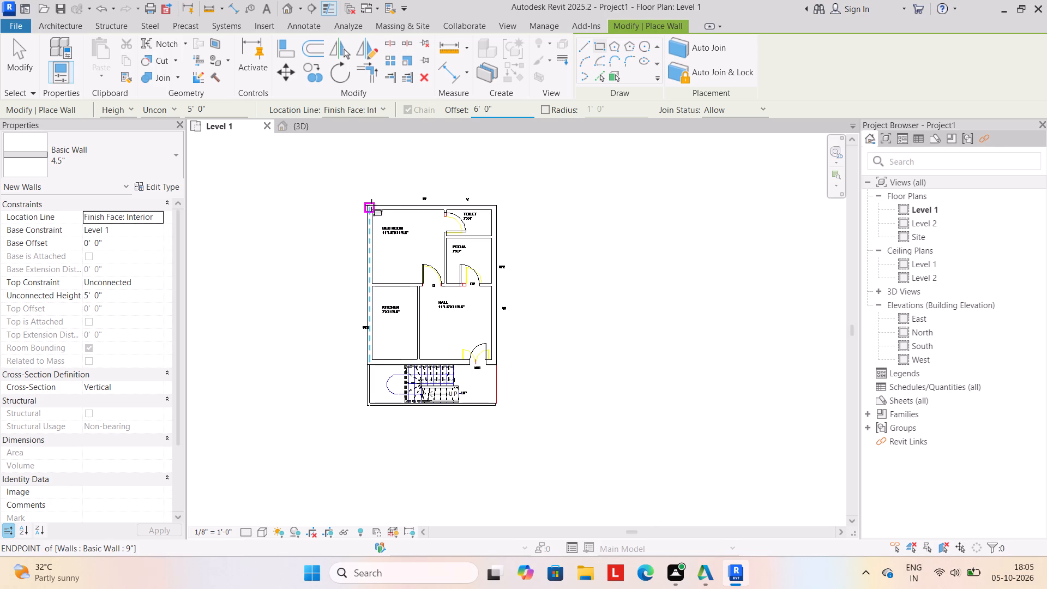
left_click(368, 206)
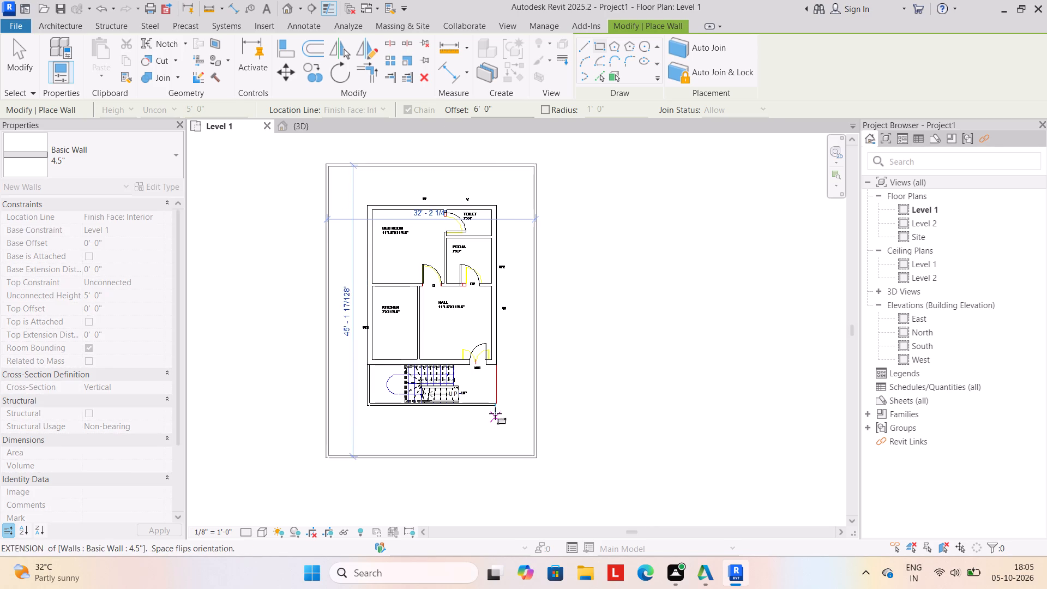
left_click_drag(495, 404, 502, 404)
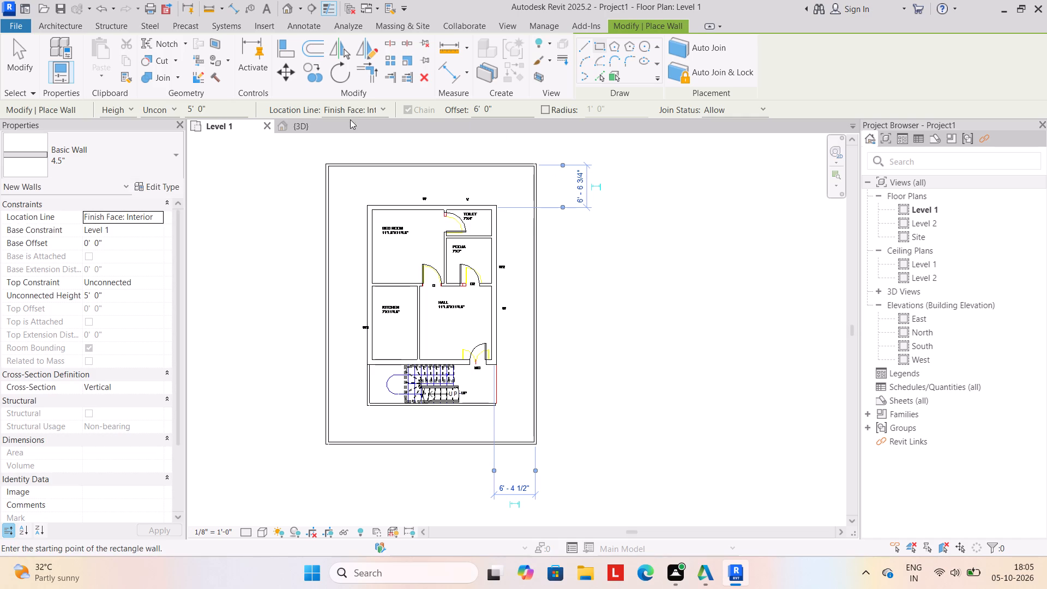
In 3D, split the south boundary wall with gaps at two points and delete the middle segment, about 10' 11 1/2" long.
left_click(314, 125)
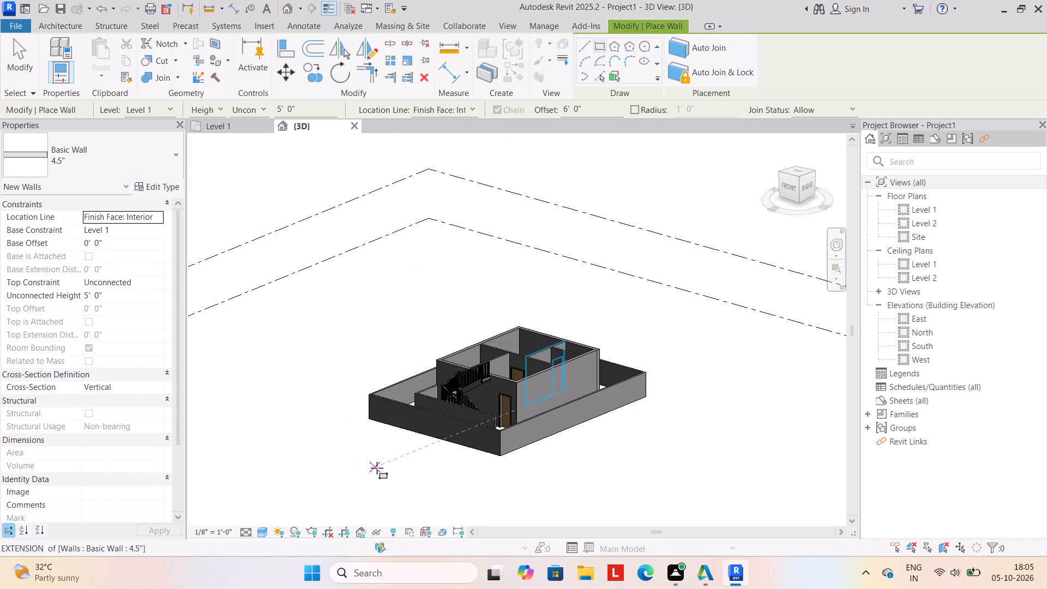
key("Escape")
middle_click_drag(377, 465, 387, 468, "shift")
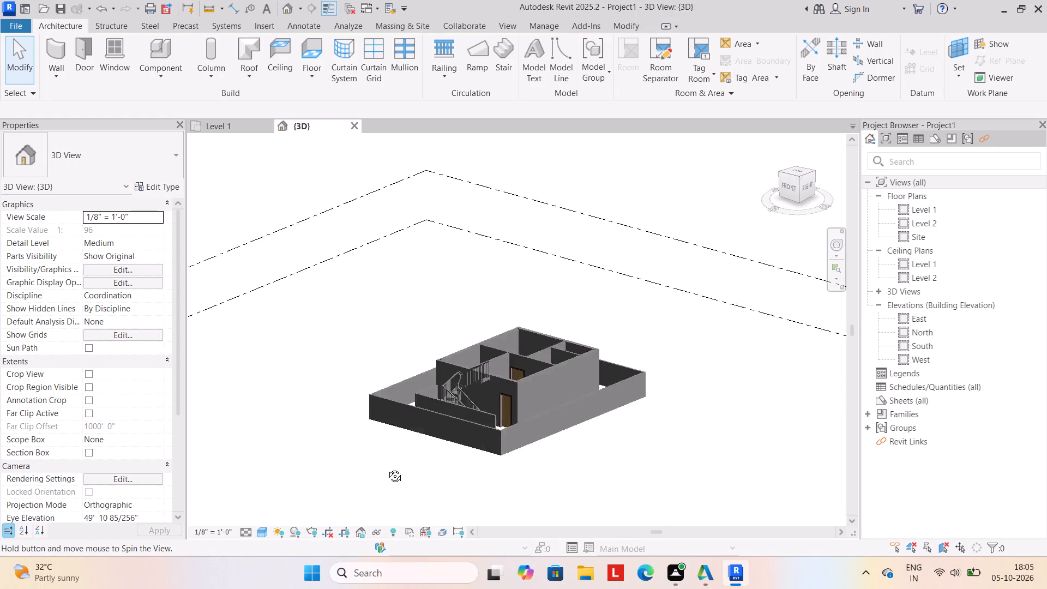
middle_click_drag(387, 468, 446, 481, "shift")
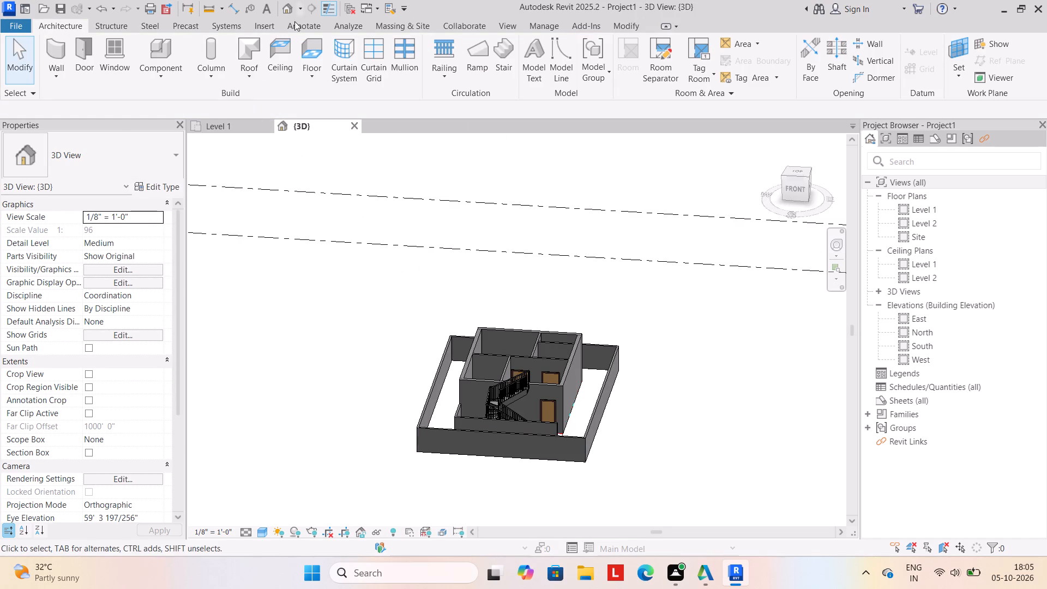
left_click(625, 27)
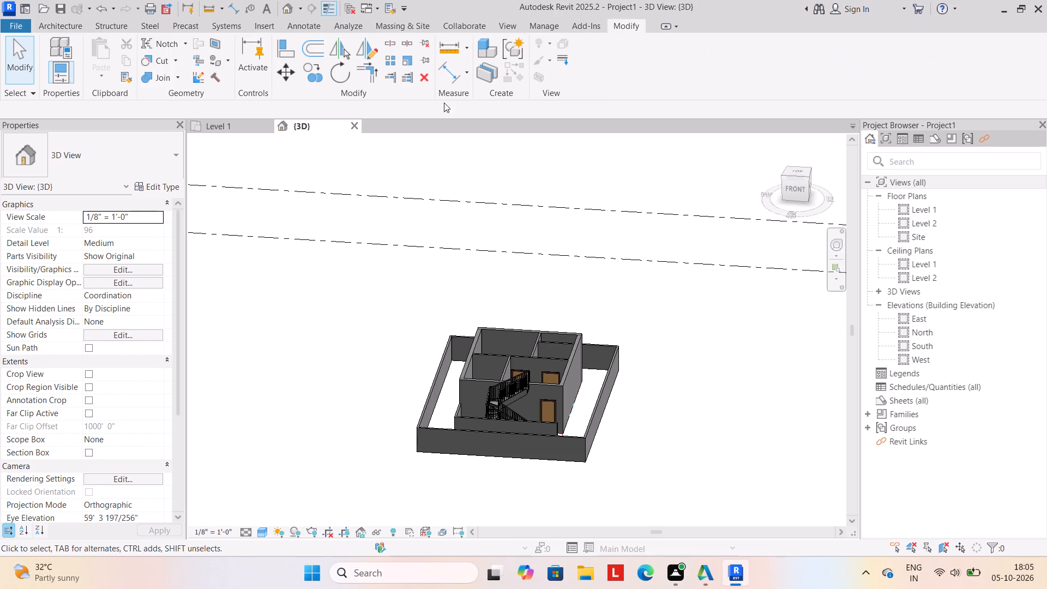
left_click(390, 40)
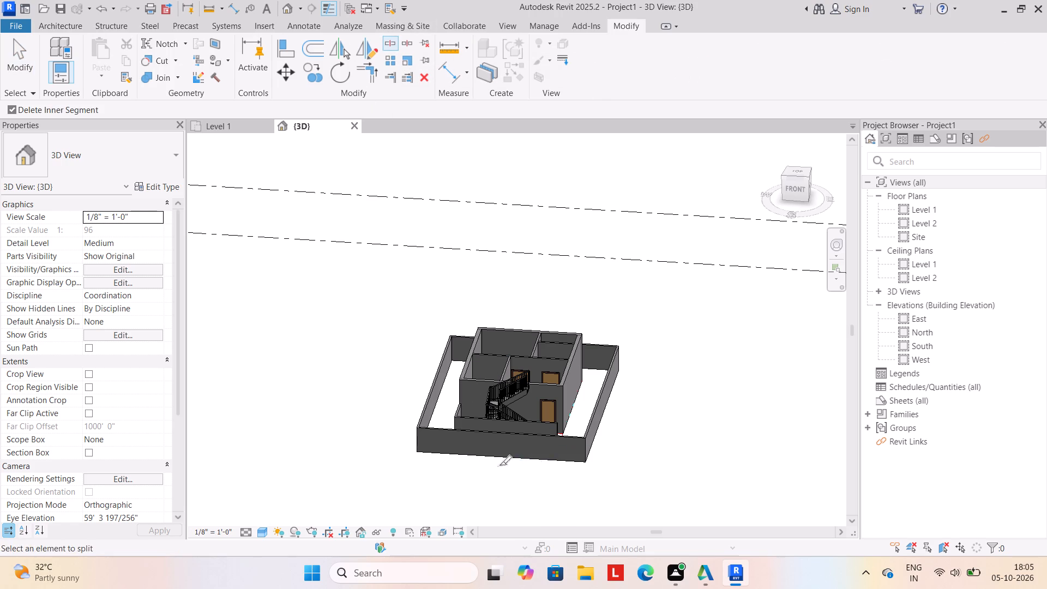
left_click(405, 39)
left_click(473, 431)
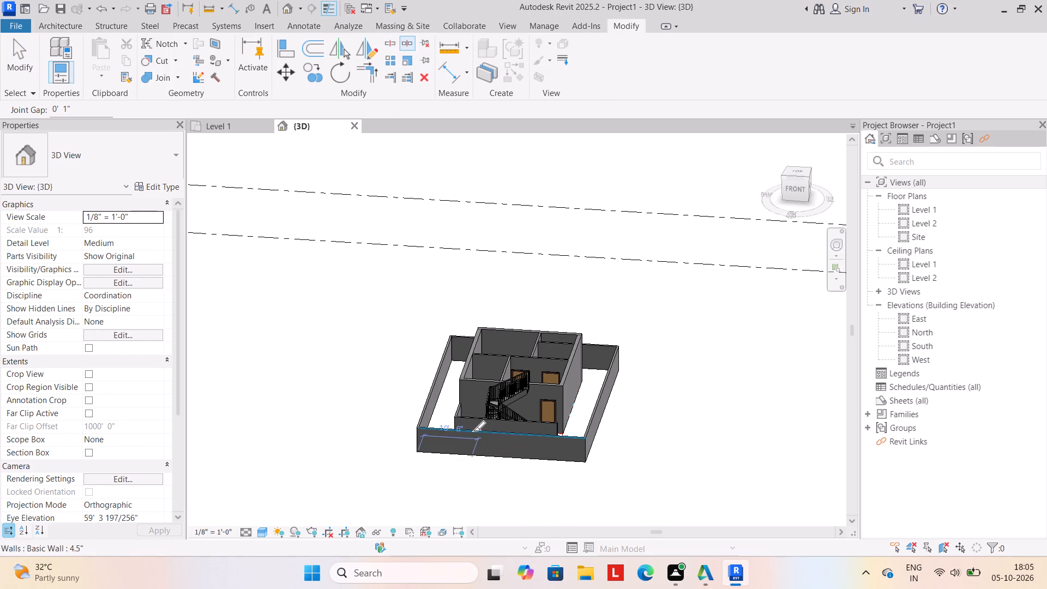
left_click(528, 434)
key("Escape")
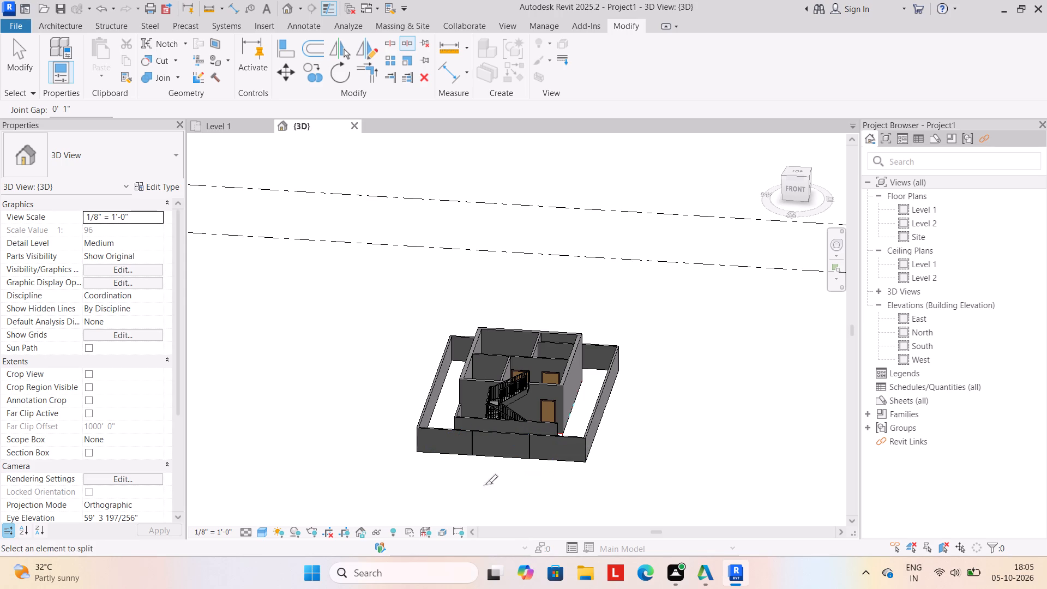
key("Escape")
left_click(491, 433)
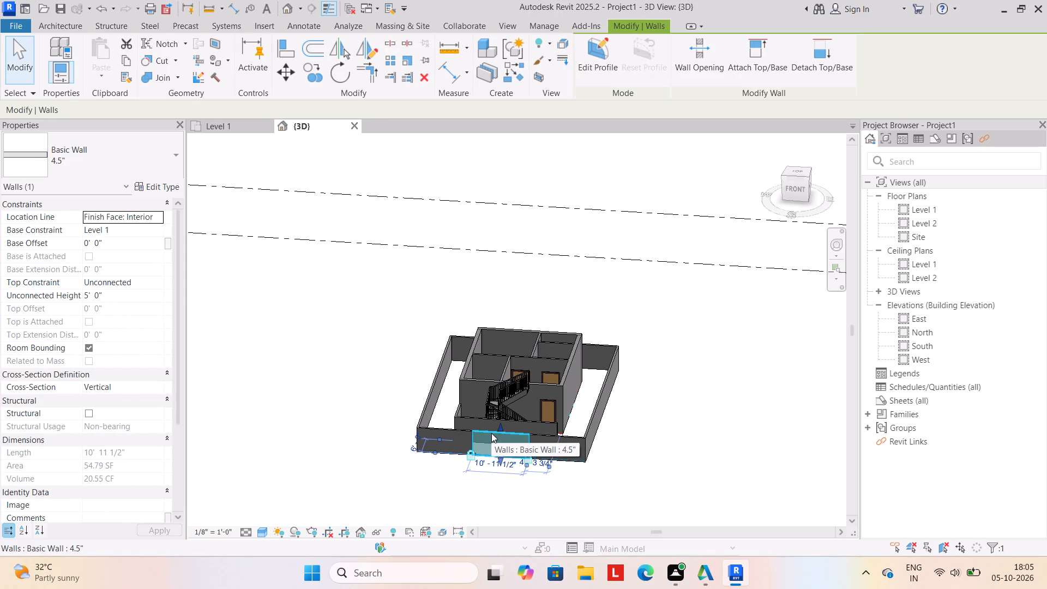
key("Delete")
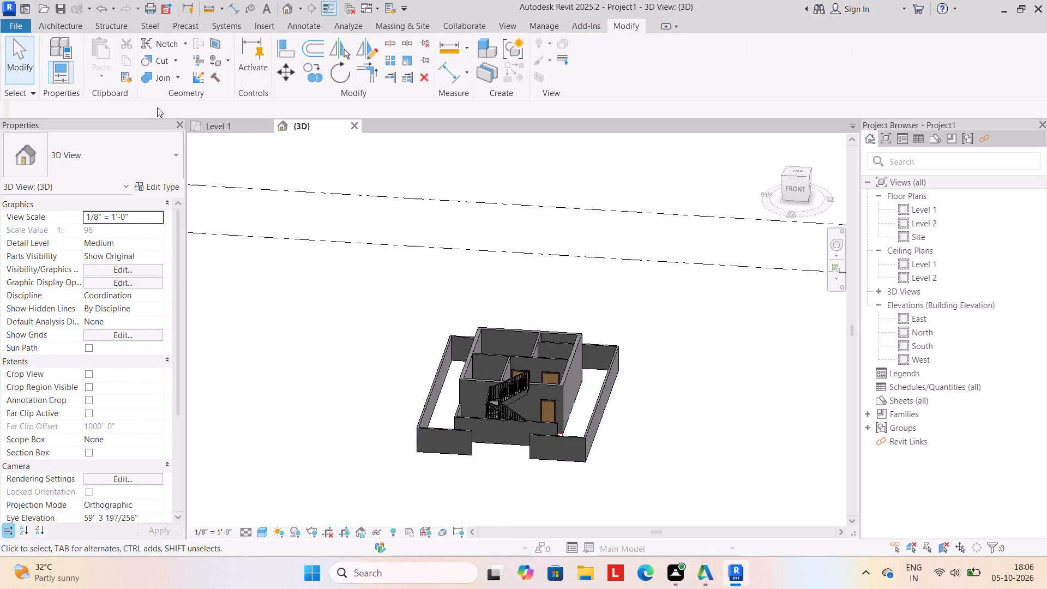
Start a Generic - 12" architectural floor on Level 1.
left_click(221, 124)
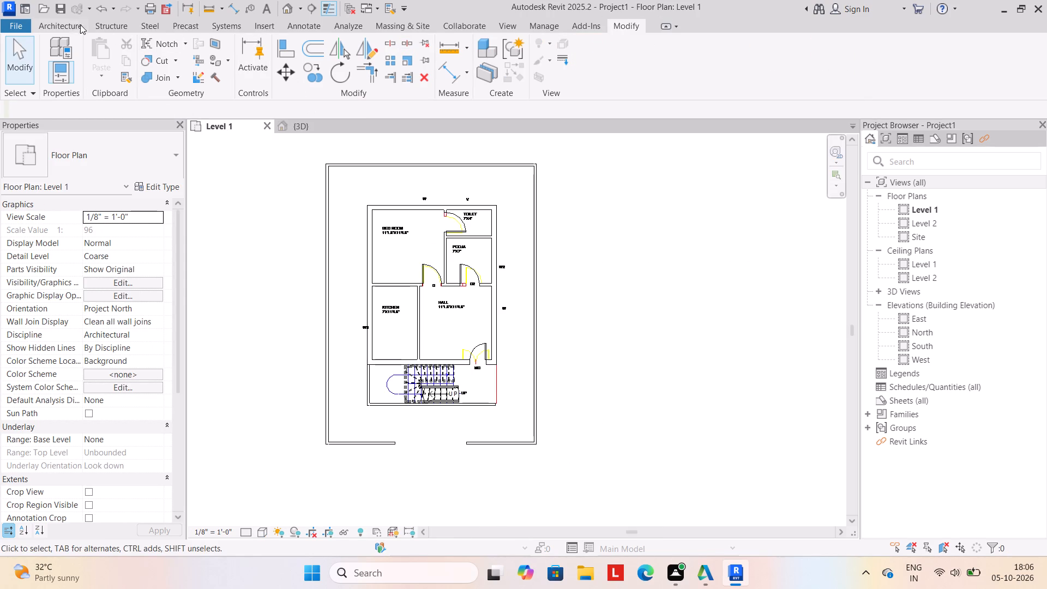
left_click(70, 19)
left_click(313, 76)
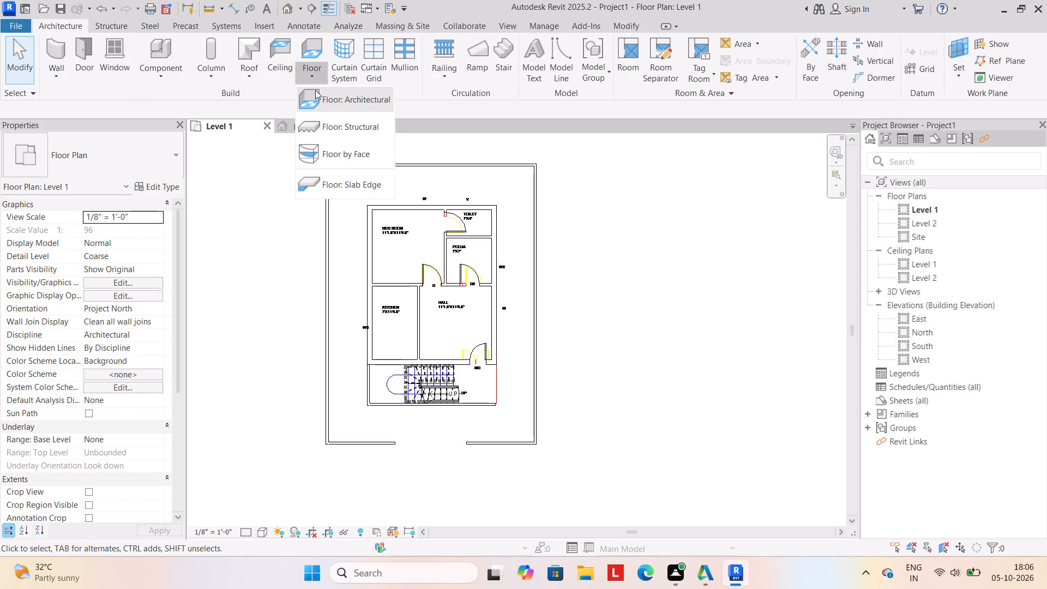
left_click(318, 94)
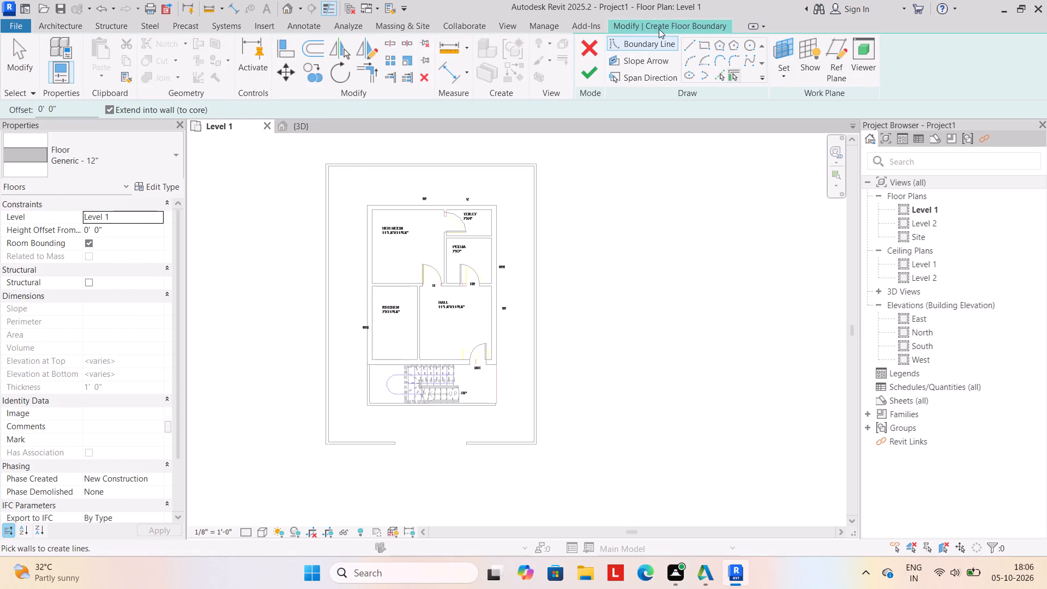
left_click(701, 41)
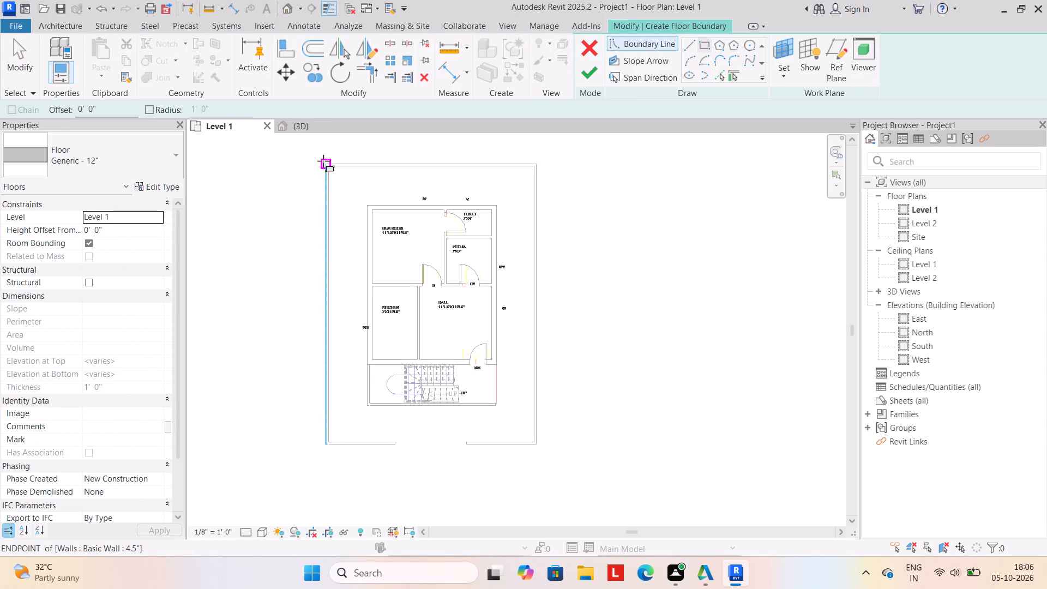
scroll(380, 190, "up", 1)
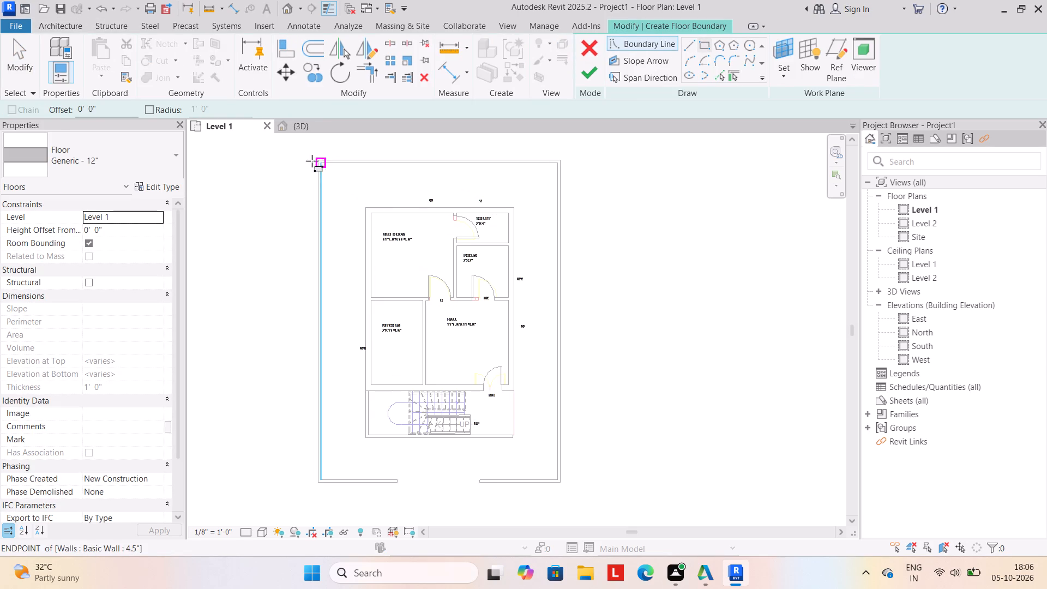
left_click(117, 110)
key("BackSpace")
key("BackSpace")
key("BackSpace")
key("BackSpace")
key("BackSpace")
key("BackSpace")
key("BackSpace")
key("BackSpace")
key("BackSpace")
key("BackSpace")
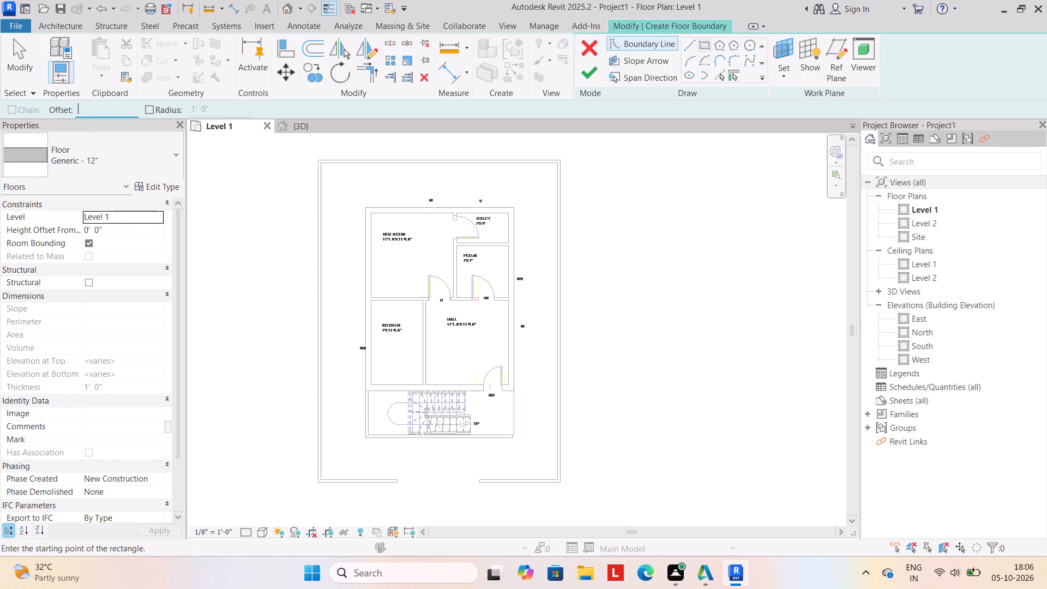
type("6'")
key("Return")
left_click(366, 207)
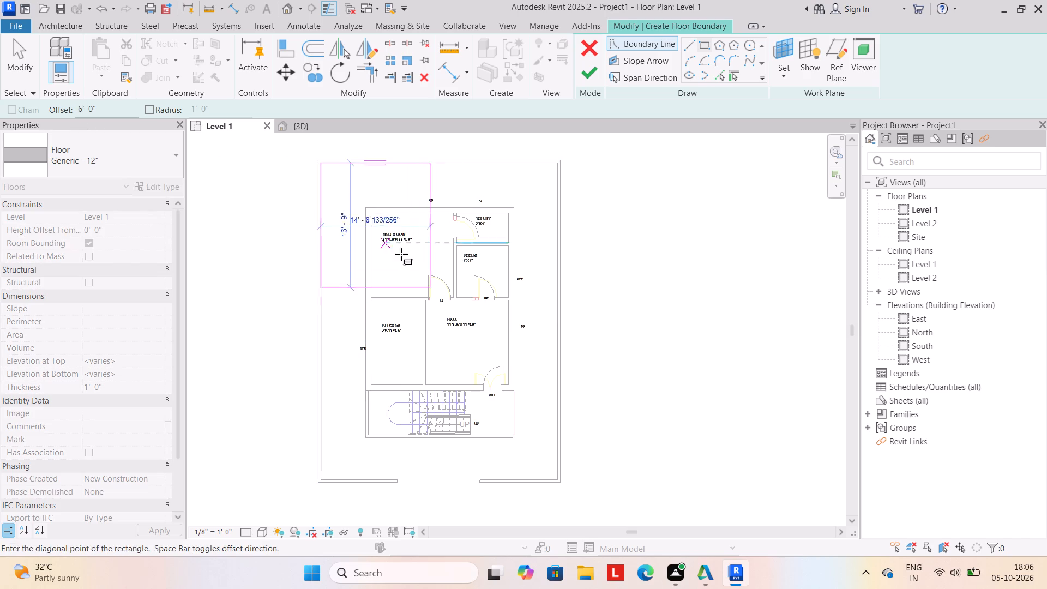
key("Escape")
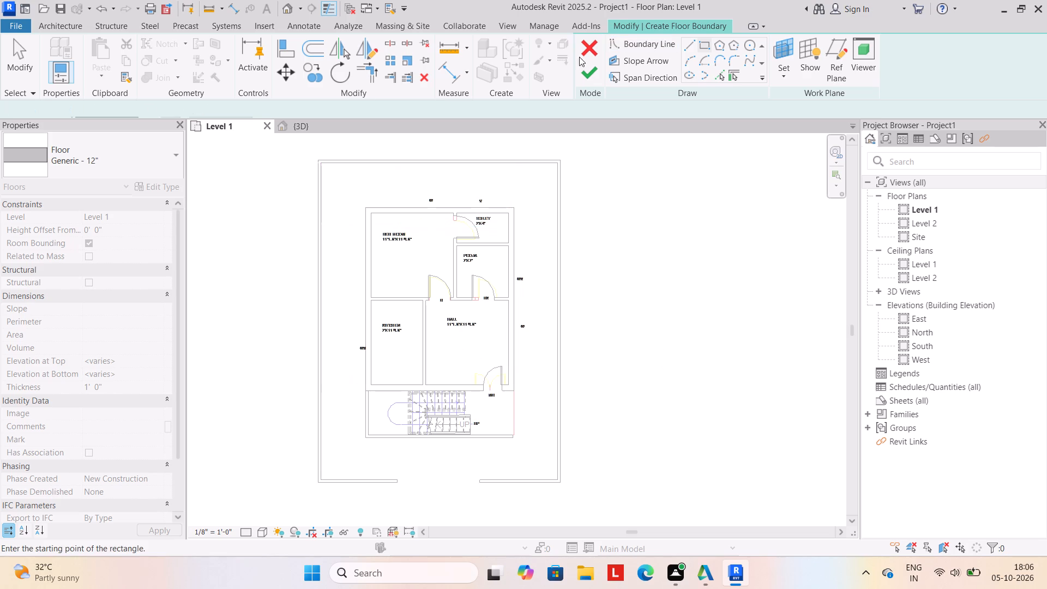
Sketch a rectangular floor boundary with 0' 0" offset between opposite outer corners of the boundary wall, about 43' 4 1/2" long, and finish the floor.
left_click(703, 41)
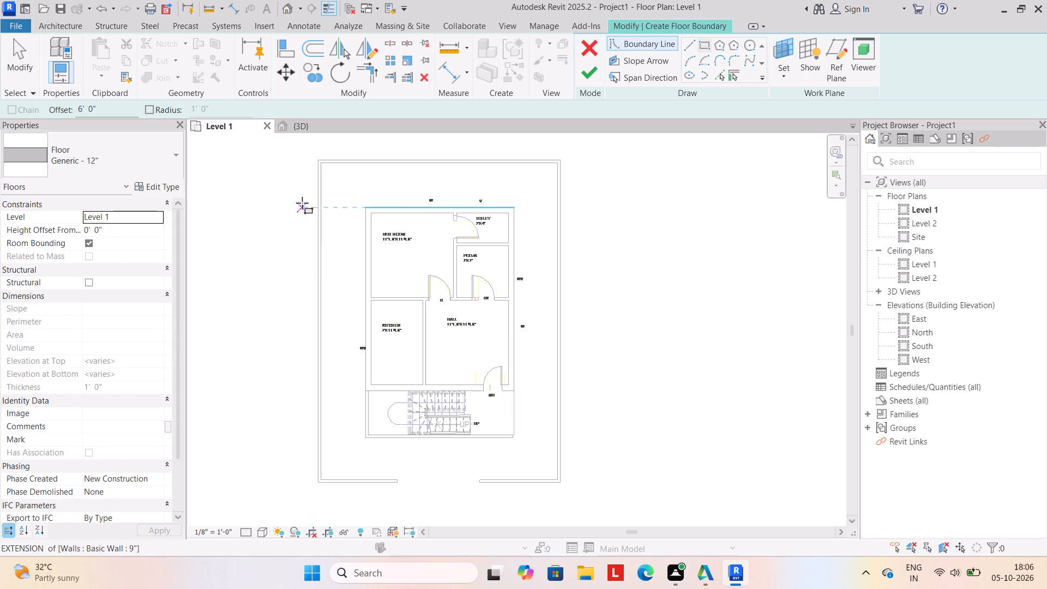
left_click(107, 106)
key("BackSpace")
key("BackSpace")
key("BackSpace")
key("BackSpace")
key("BackSpace")
key("BackSpace")
key("BackSpace")
key("BackSpace")
key("BackSpace")
key("BackSpace")
key("BackSpace")
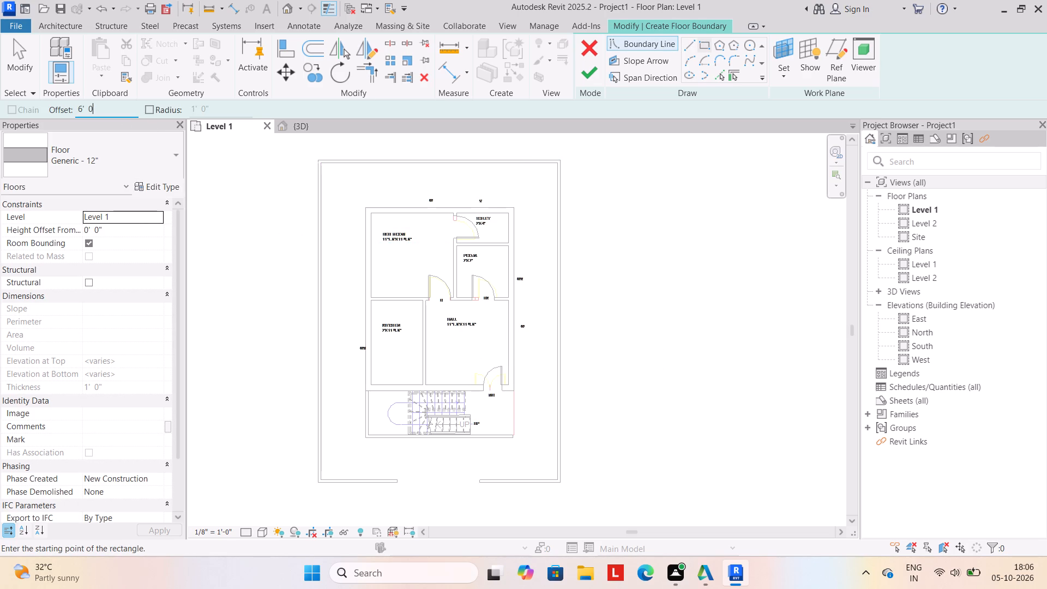
type("0'0\"")
key("Return")
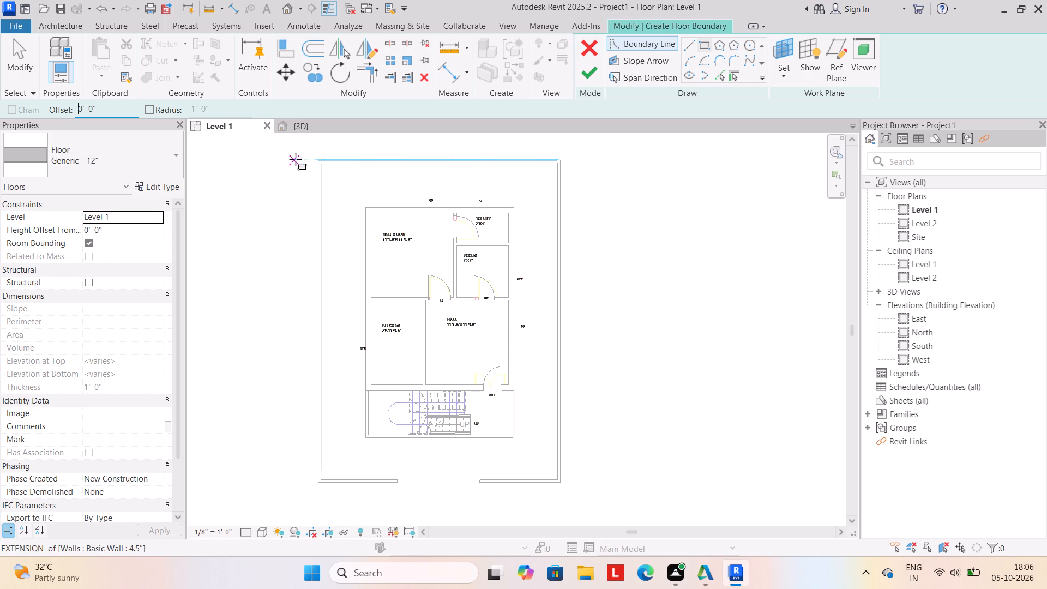
left_click(320, 159)
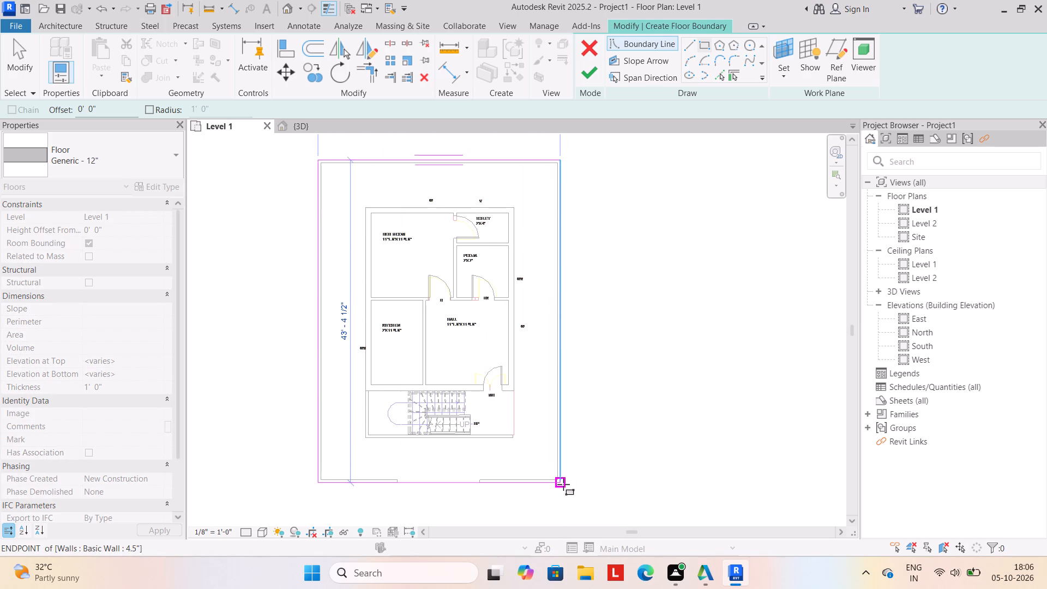
scroll(564, 483, "up", 5)
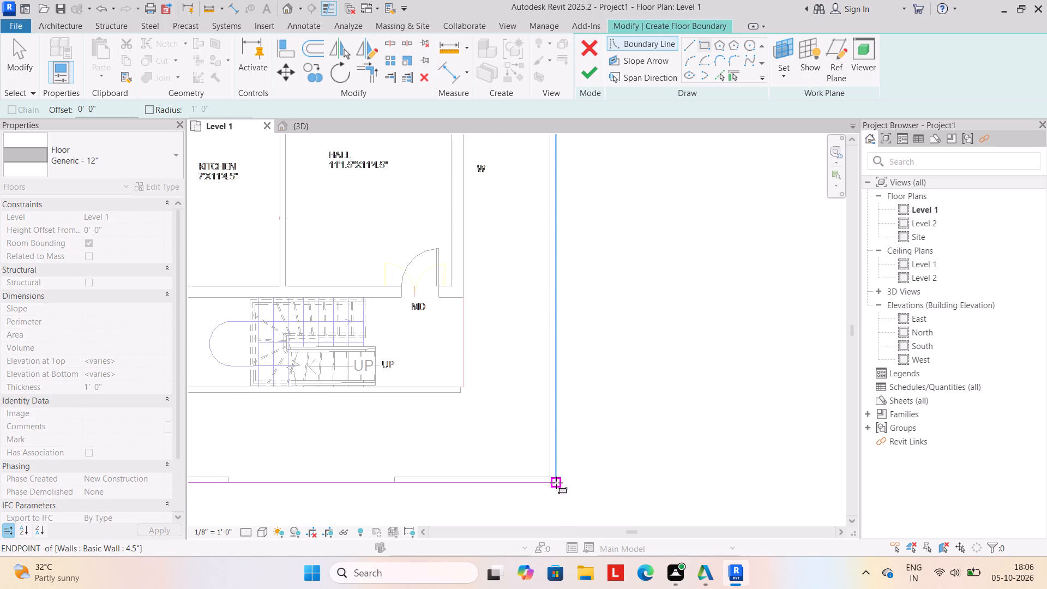
left_click(556, 483)
left_click(586, 70)
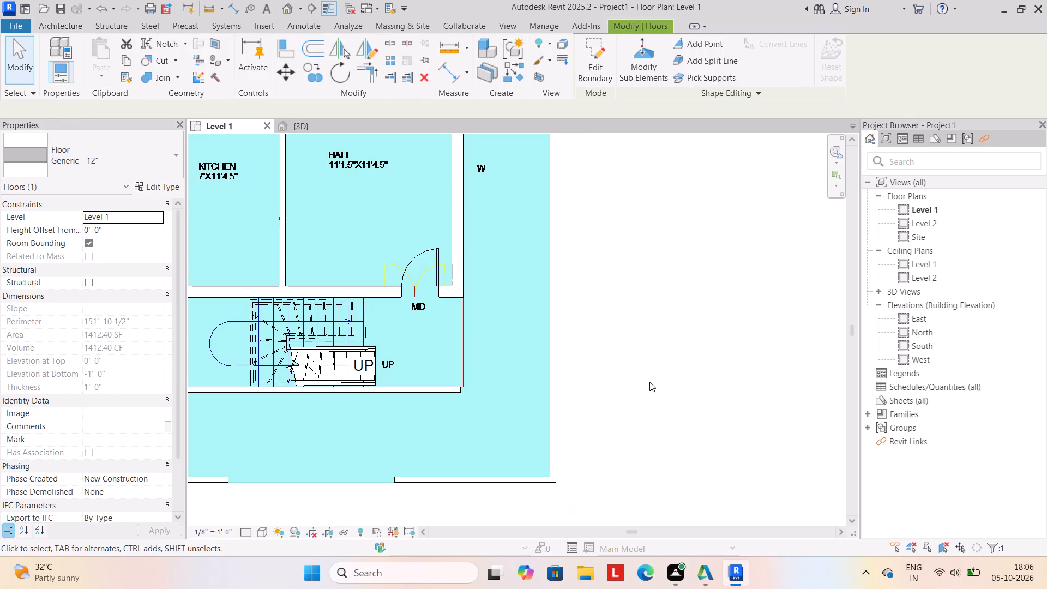
Examine the new floor inside the boundary wall and beneath the house in 3D from different angles.
left_click(649, 382)
scroll(649, 392, "down", 3)
left_click(318, 122)
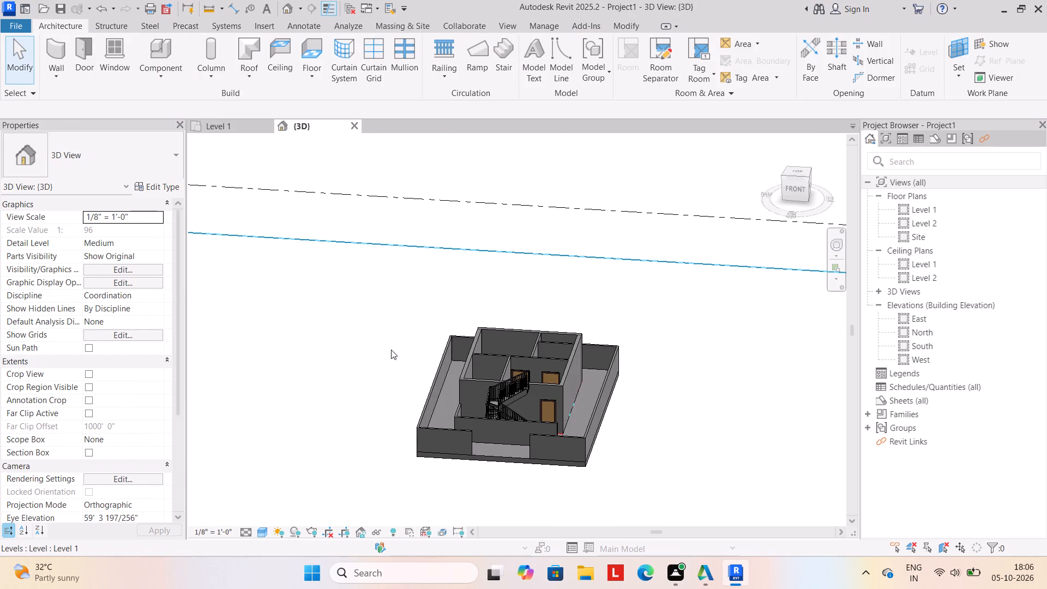
middle_click_drag(398, 441, 396, 528, "shift")
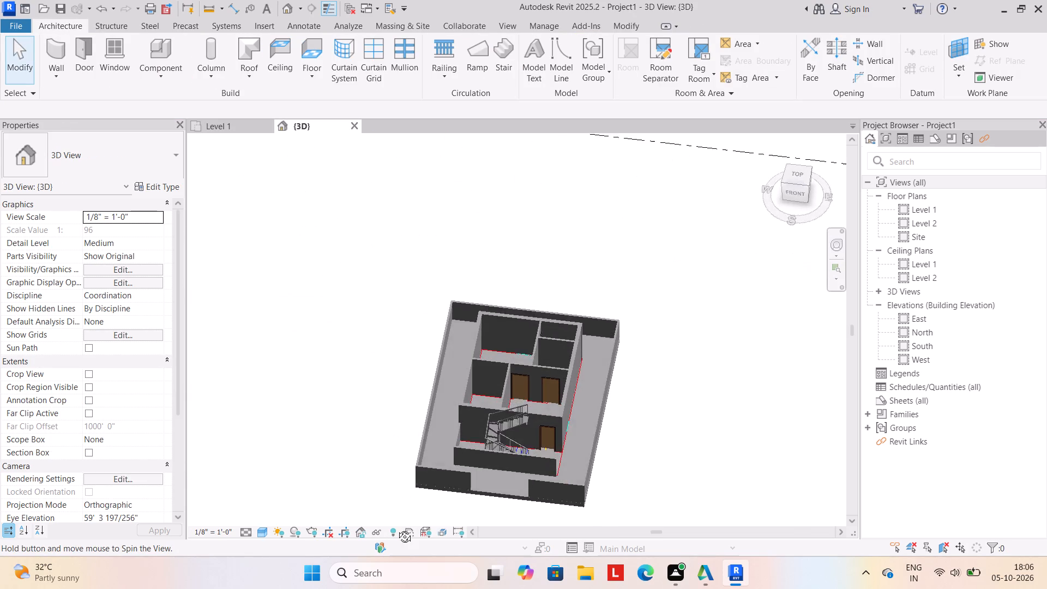
middle_click_drag(396, 528, 407, 455, "shift")
middle_click_drag(518, 484, 546, 507, "shift")
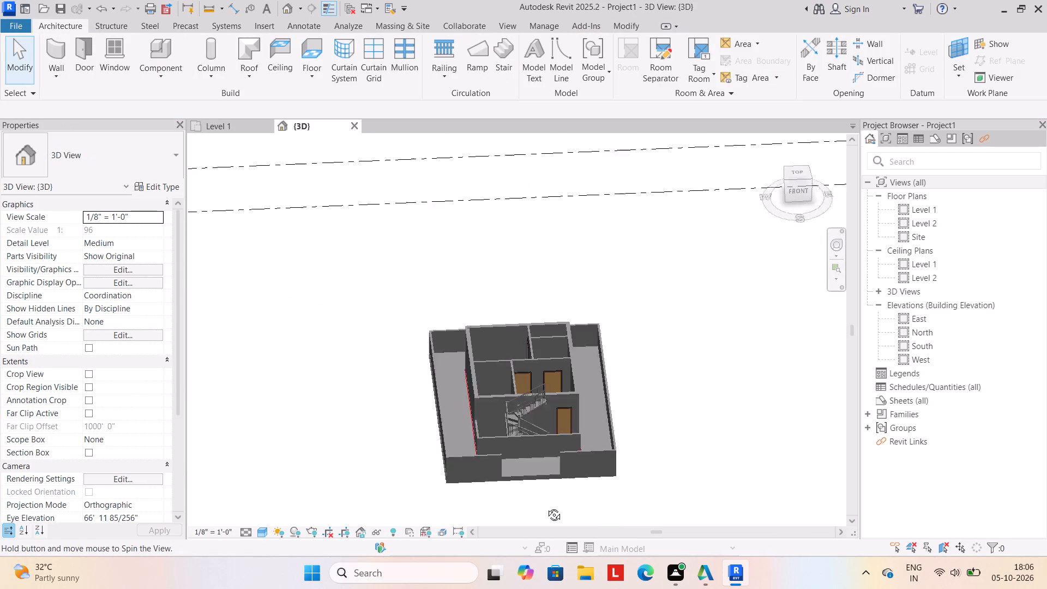
middle_click_drag(546, 507, 537, 477, "shift")
Start a roof by footprint from the Level 1 plan, moving its base to Level 2 and turning off slope definition.
left_click(222, 129)
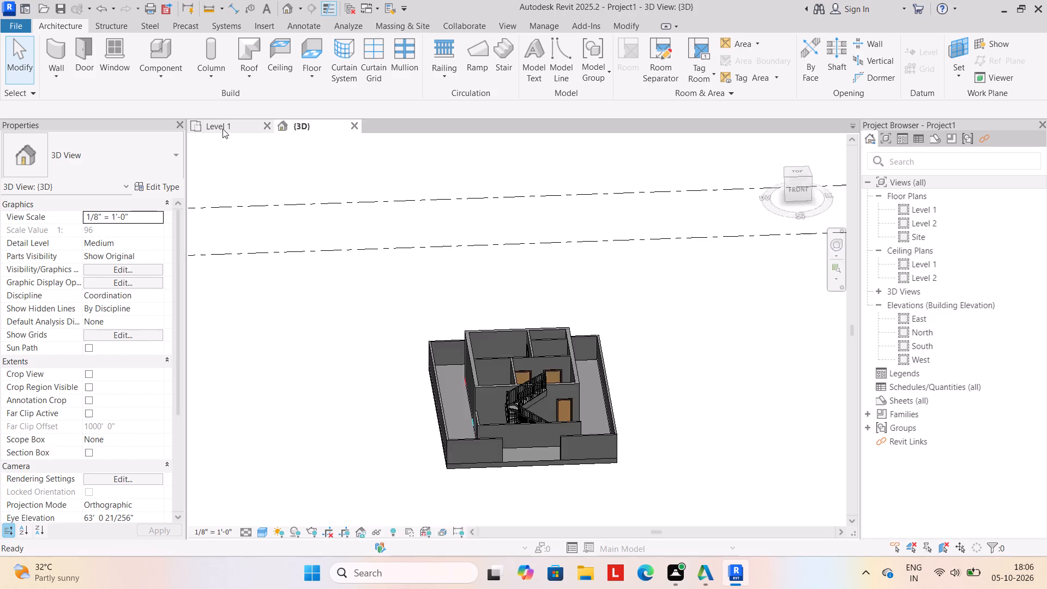
scroll(295, 231, "down", 3)
middle_click_drag(296, 235, 324, 285)
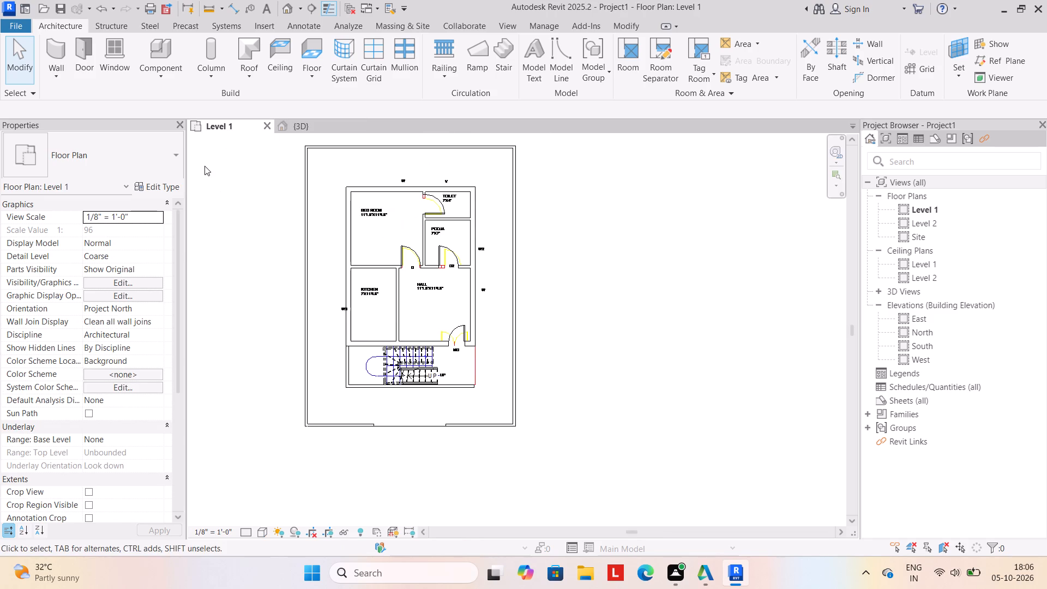
middle_click_drag(265, 208, 273, 225)
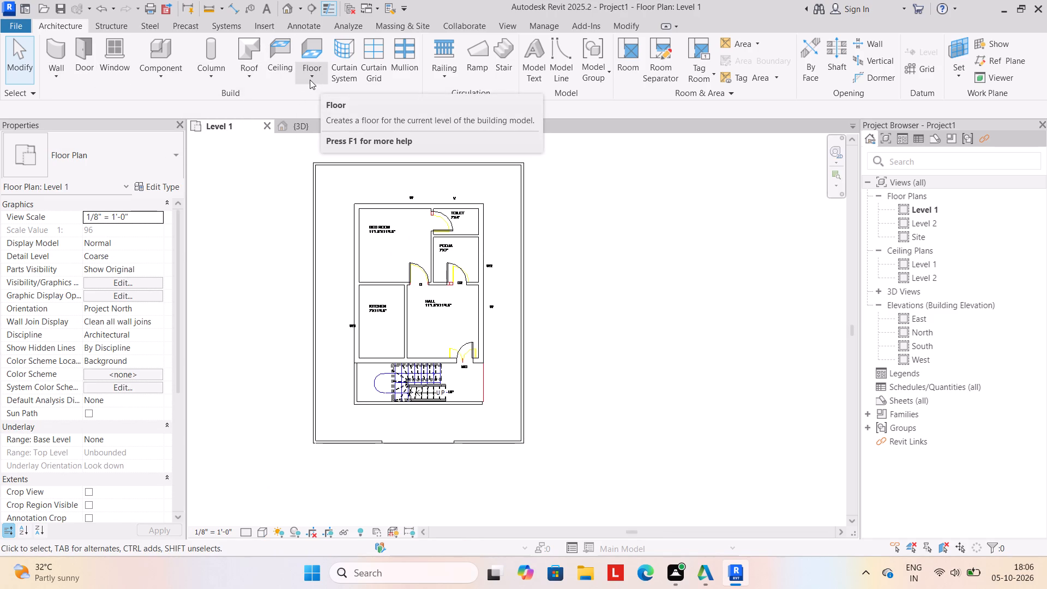
left_click(242, 72)
left_click(262, 98)
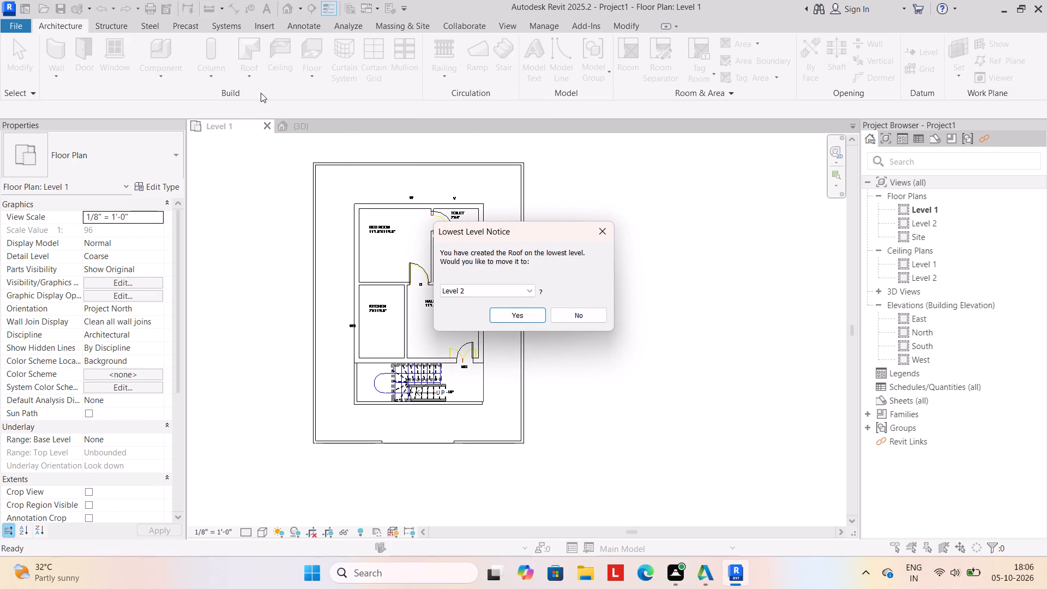
left_click(529, 318)
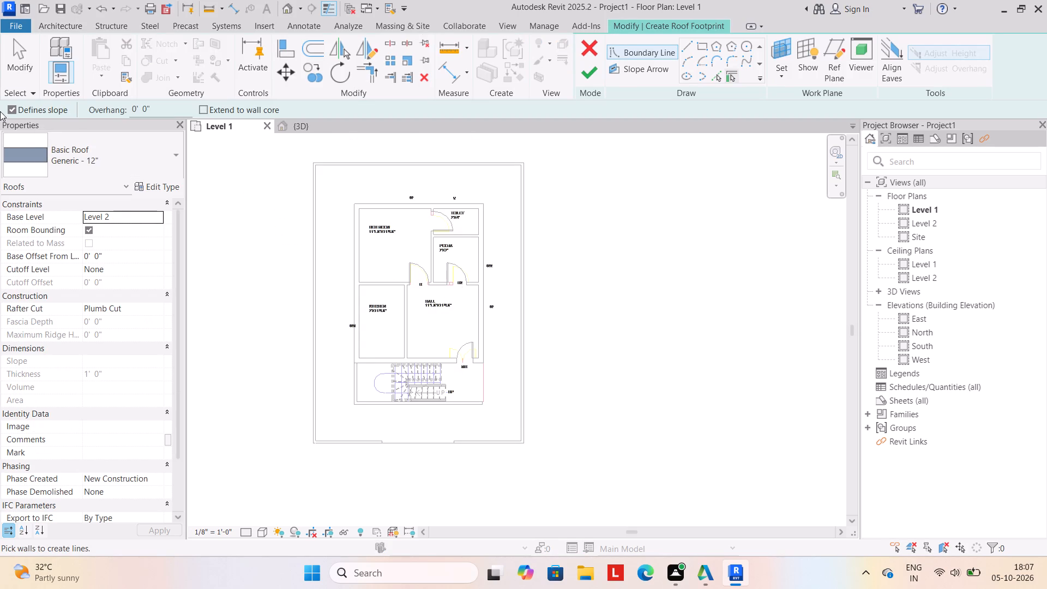
left_click(11, 105)
Set the structure layer thickness of the Generic - 12" Basic Roof type to 6".
left_click(154, 191)
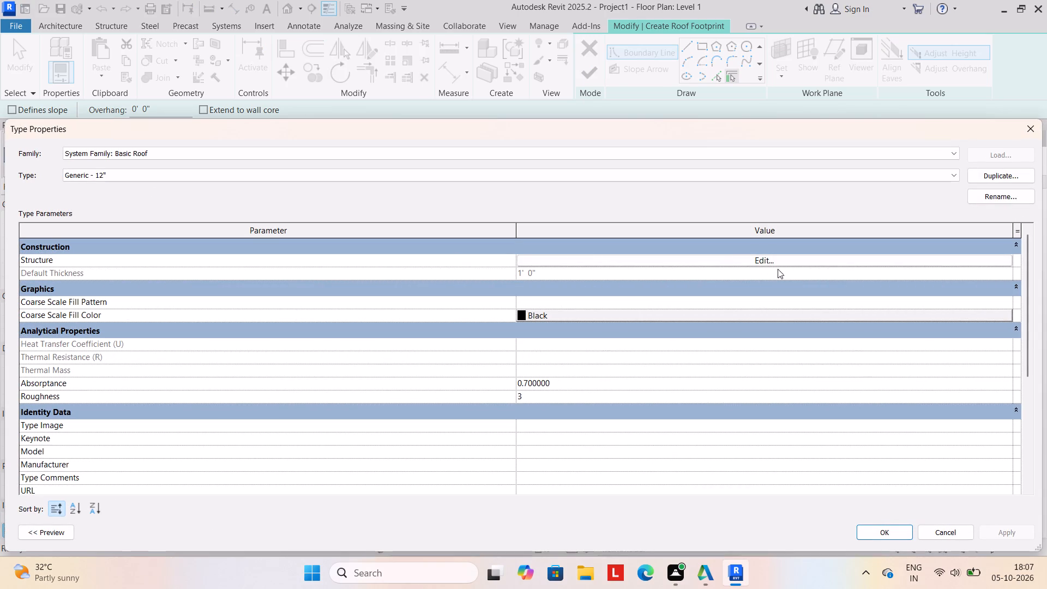
left_click(779, 261)
left_click(541, 253)
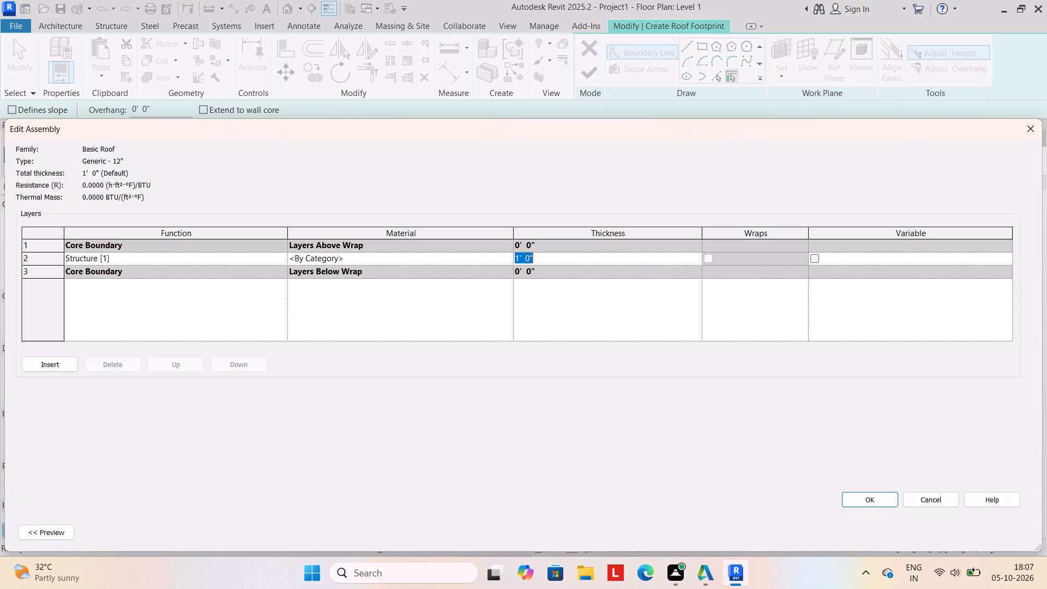
type("6\"")
key("Return")
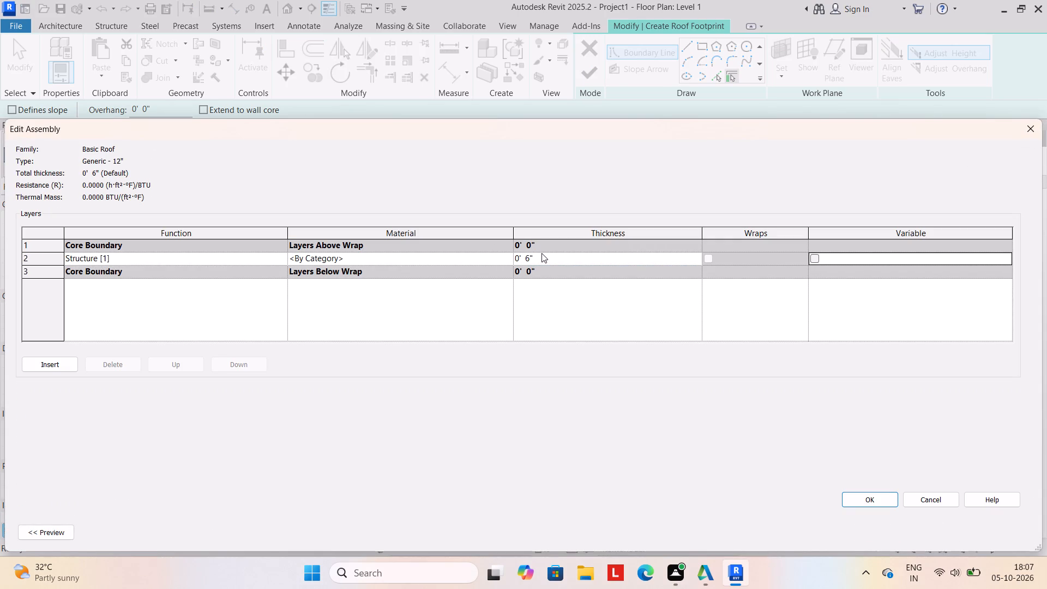
left_click(859, 497)
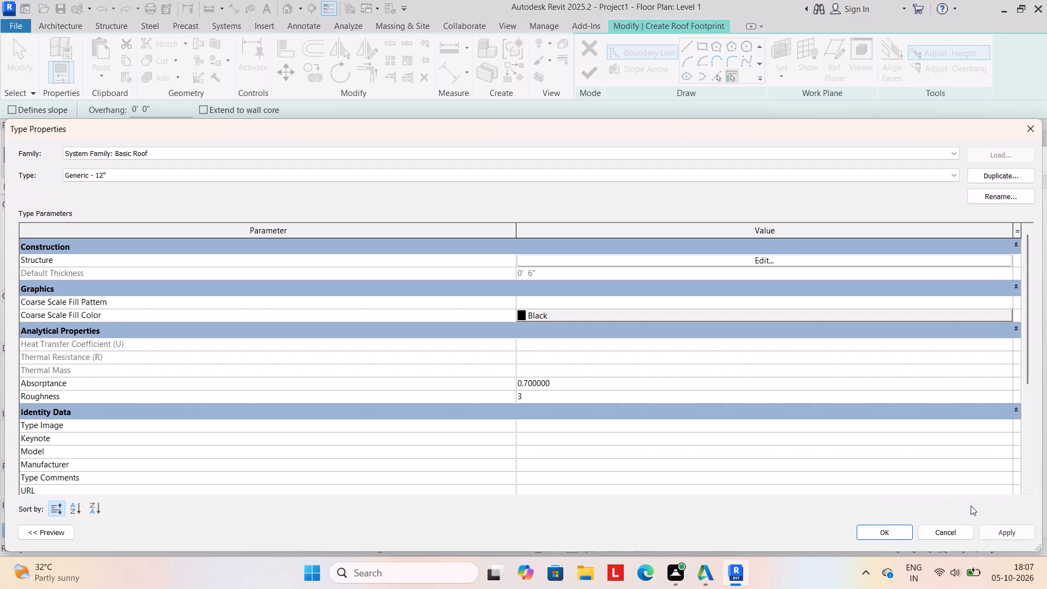
left_click(1024, 528)
left_click(884, 531)
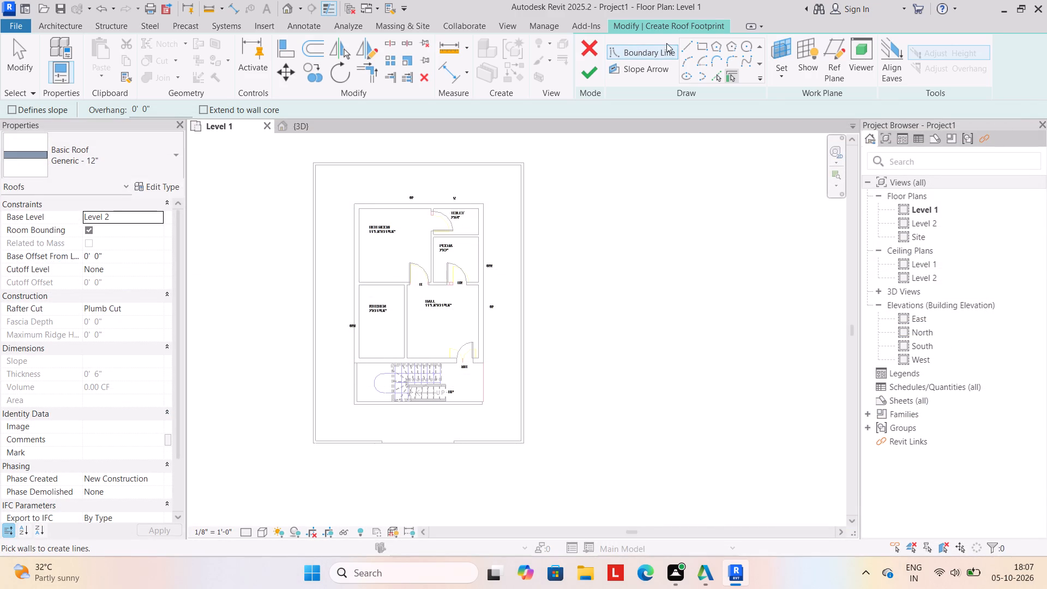
Sketch a rectangular roof footprint offset 2' outward from the house's opposite outer corners, about 23' 10" by 35', and finish the roof.
left_click(700, 42)
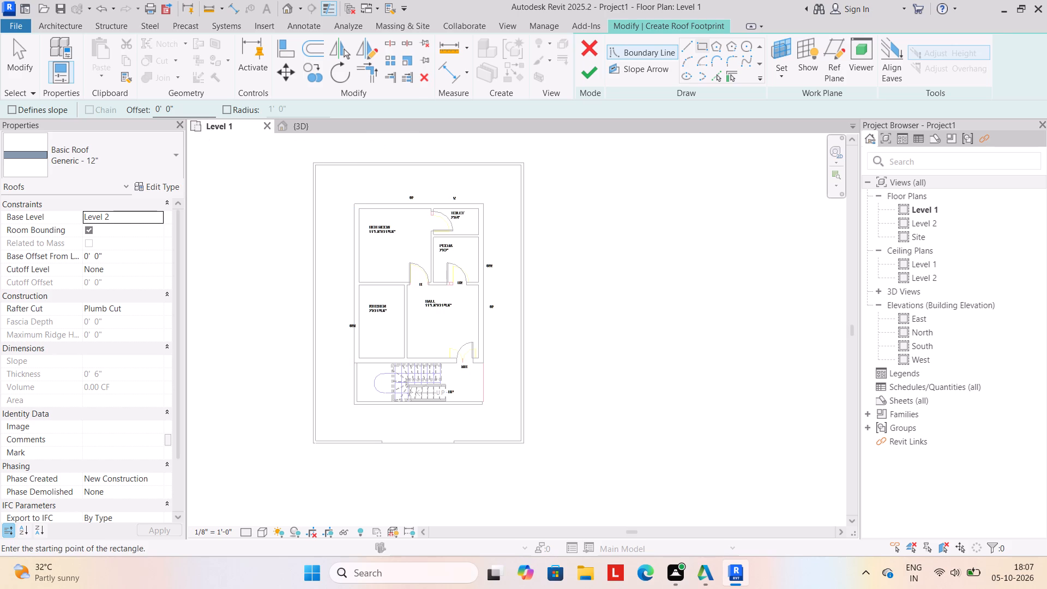
left_click(183, 107)
key("BackSpace")
key("BackSpace")
key("BackSpace")
key("BackSpace")
key("BackSpace")
key("BackSpace")
key("BackSpace")
key("BackSpace")
key("BackSpace")
key("BackSpace")
key("BackSpace")
type("2'")
key("Return")
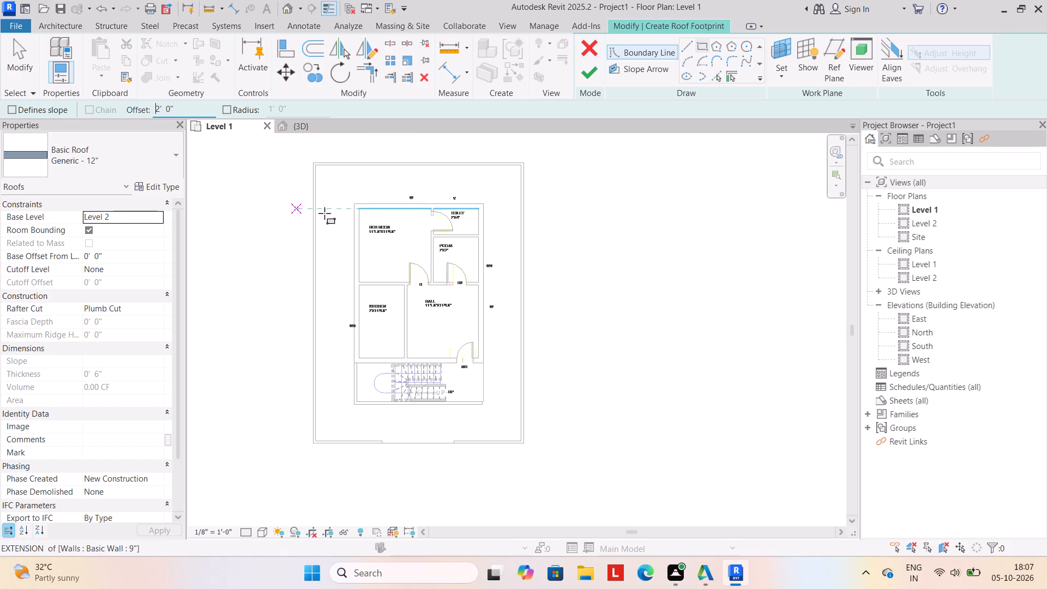
scroll(357, 205, "up", 3)
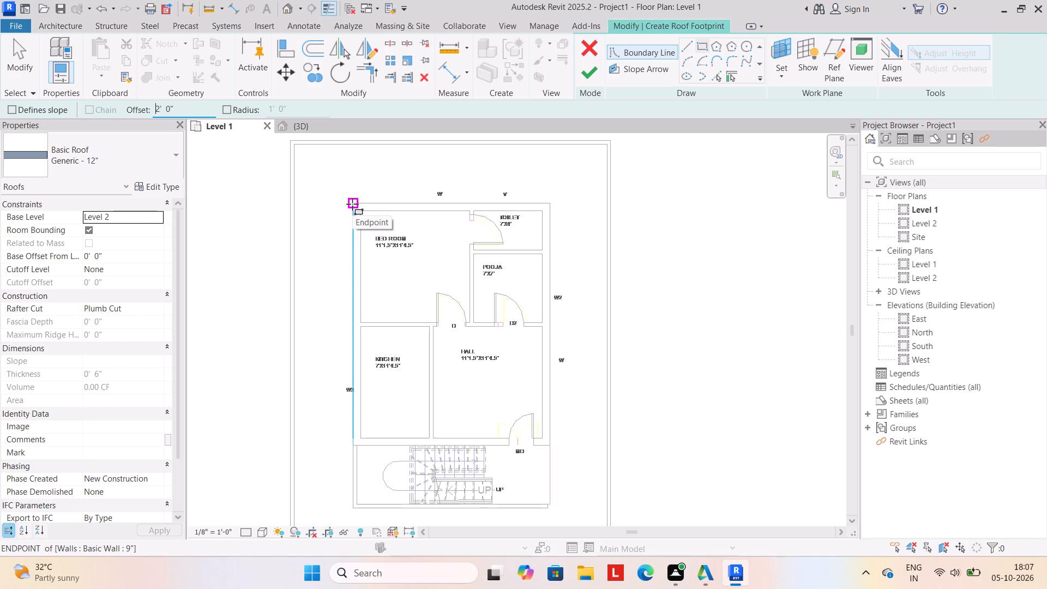
left_click(352, 204)
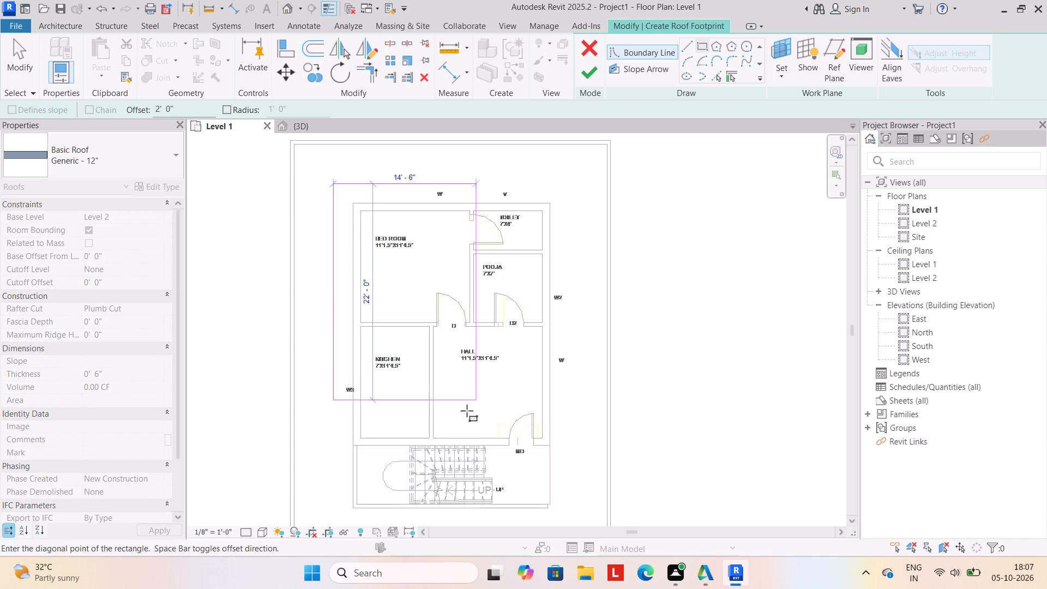
left_click(549, 509)
left_click(585, 72)
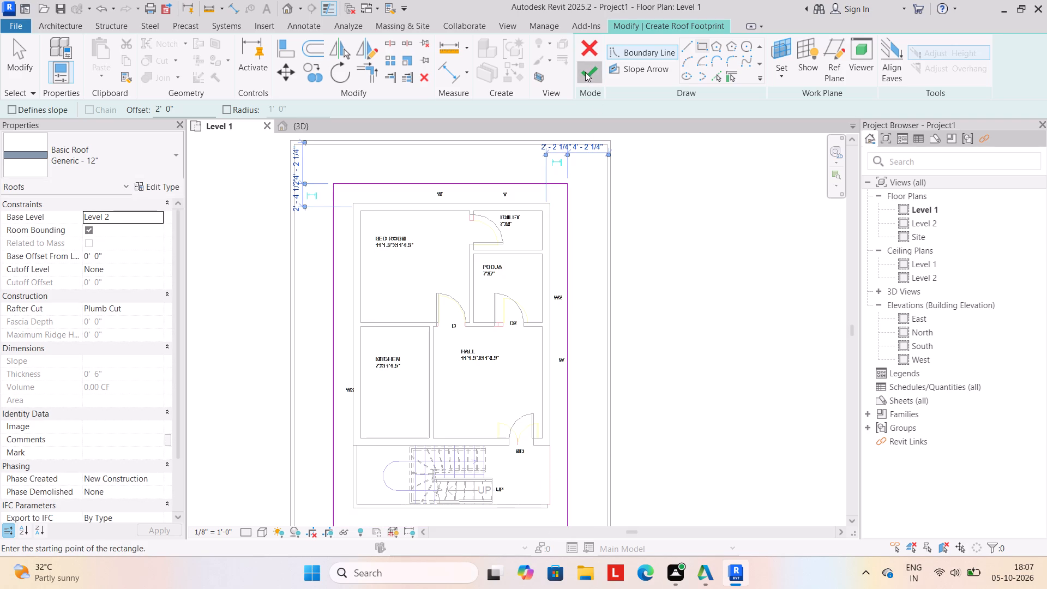
Create a shaft opening over the staircase from the Level 1 plan with a rectangular boundary about 8' 5" by 5' 8".
left_click(672, 351)
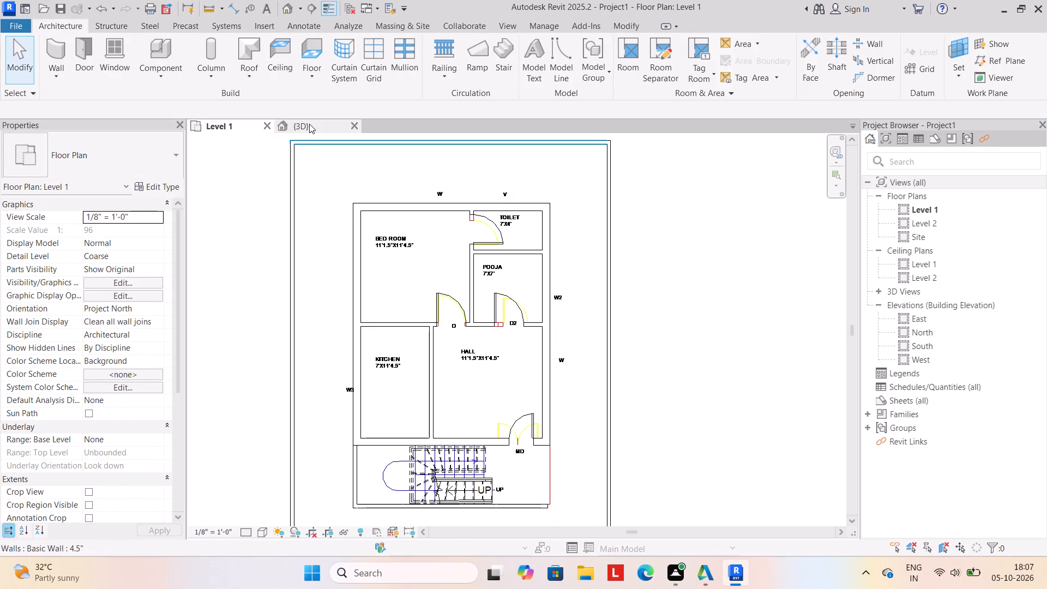
left_click(309, 124)
left_click(337, 443)
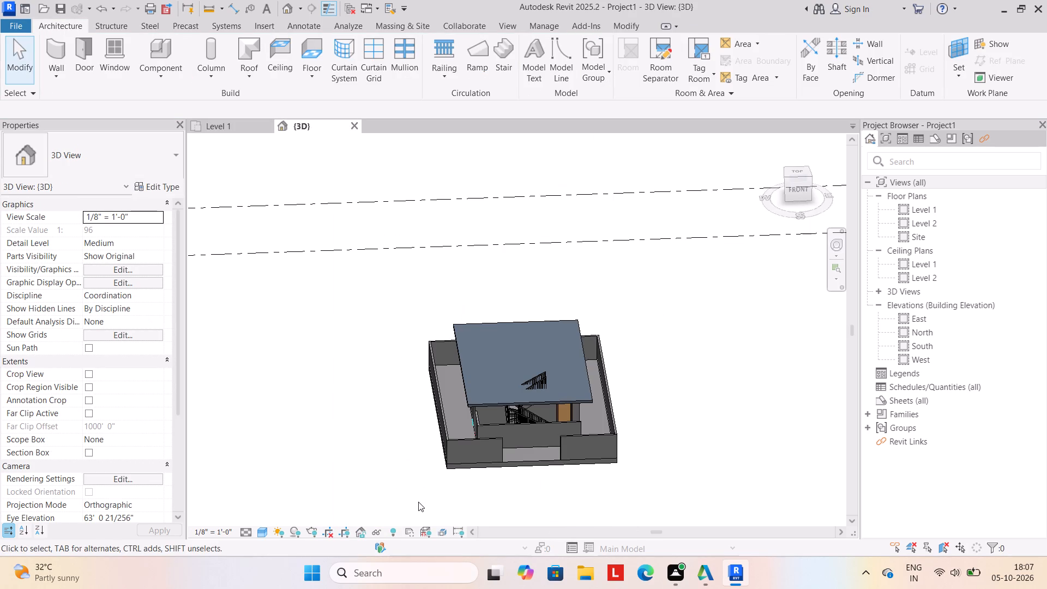
middle_click_drag(414, 480, 403, 443, "shift")
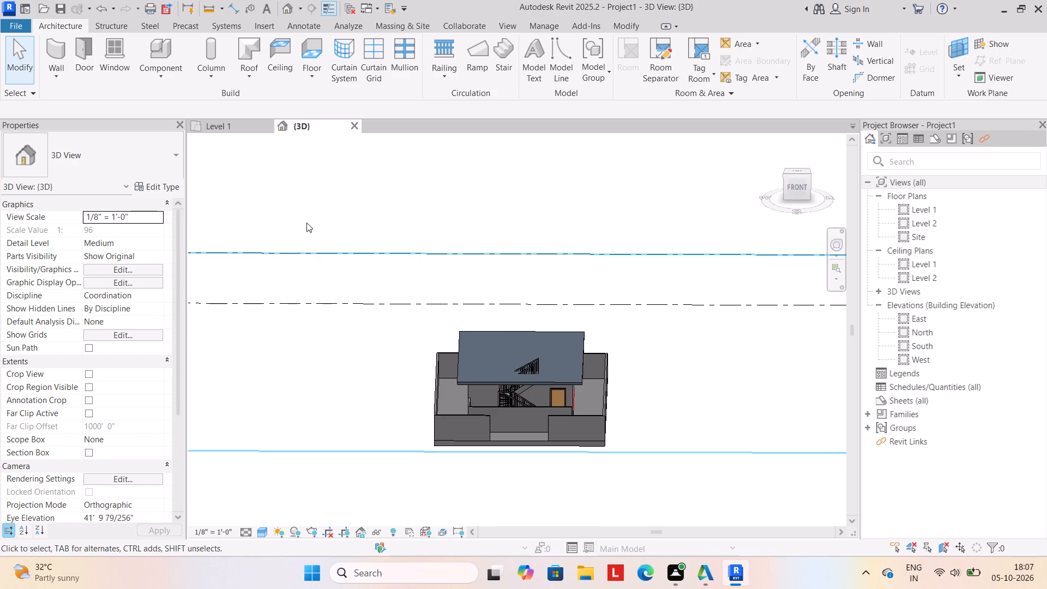
left_click(219, 129)
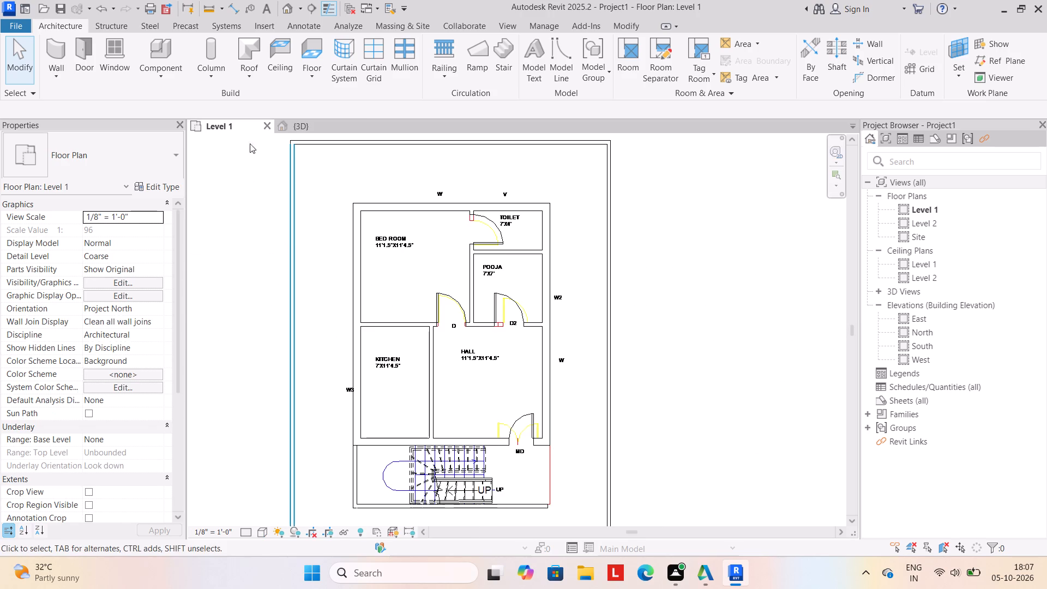
left_click(843, 53)
middle_click_drag(502, 507, 491, 409)
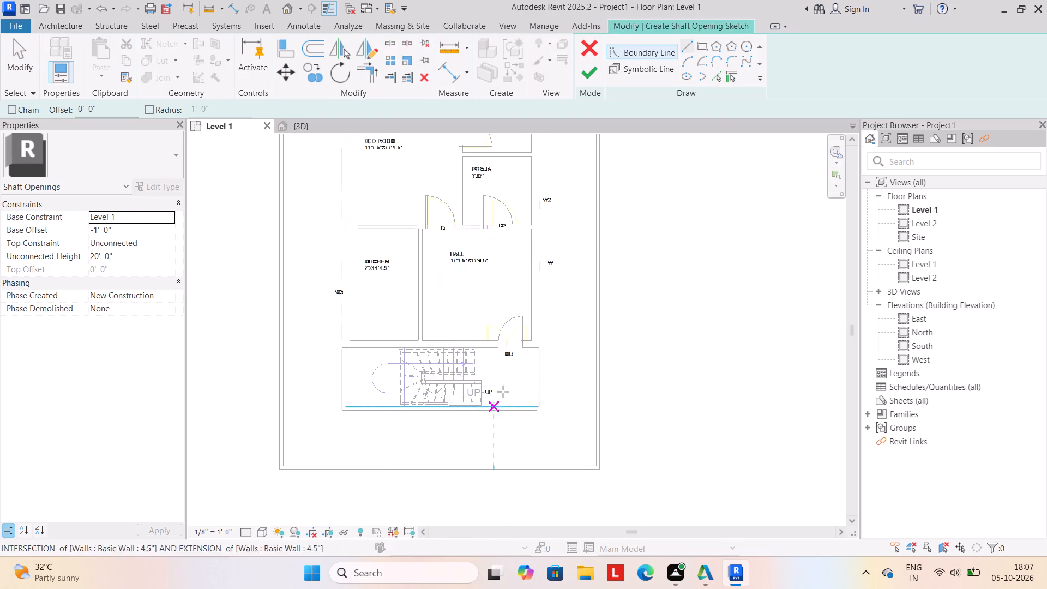
left_click(701, 43)
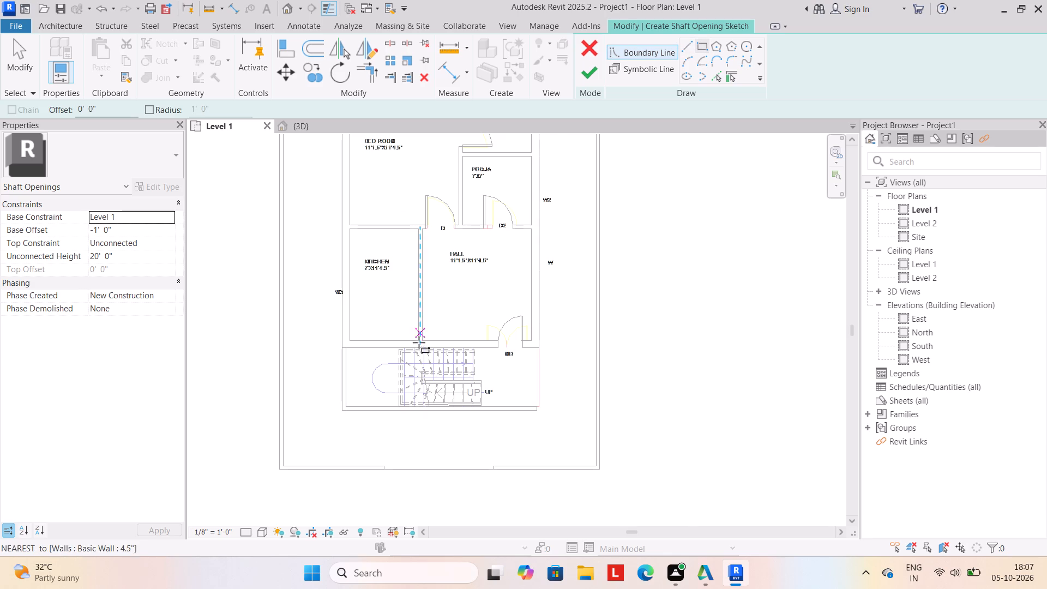
scroll(416, 354, "up", 3)
left_click(386, 345)
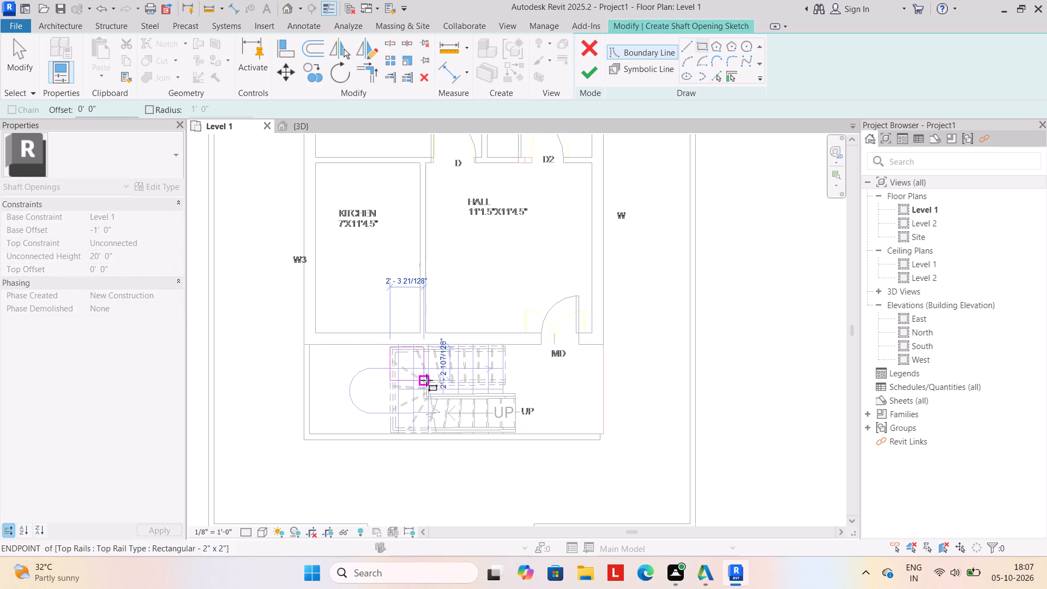
left_click(518, 431)
left_click(585, 68)
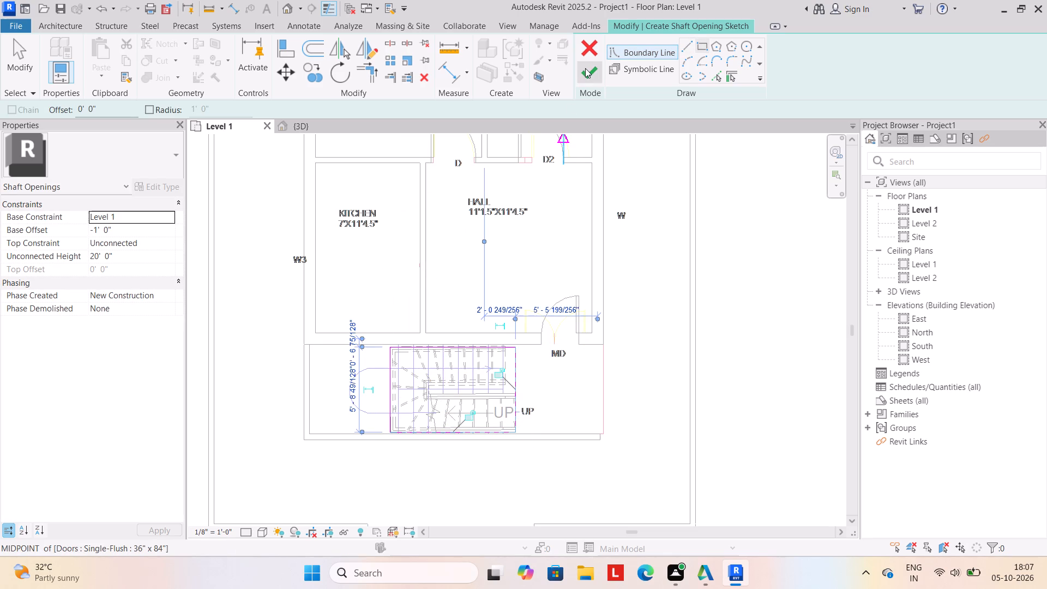
left_click(757, 423)
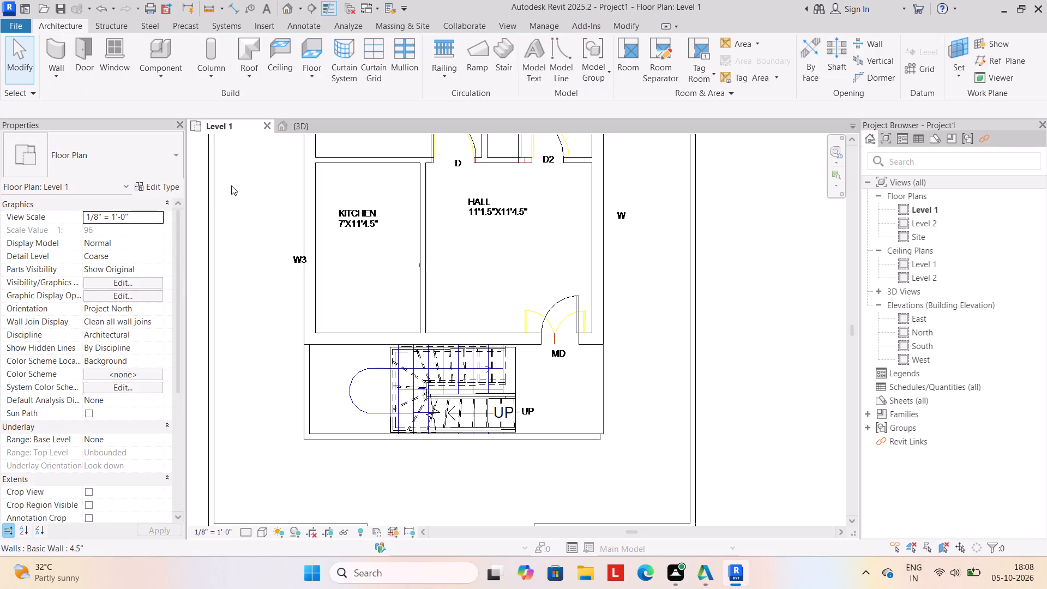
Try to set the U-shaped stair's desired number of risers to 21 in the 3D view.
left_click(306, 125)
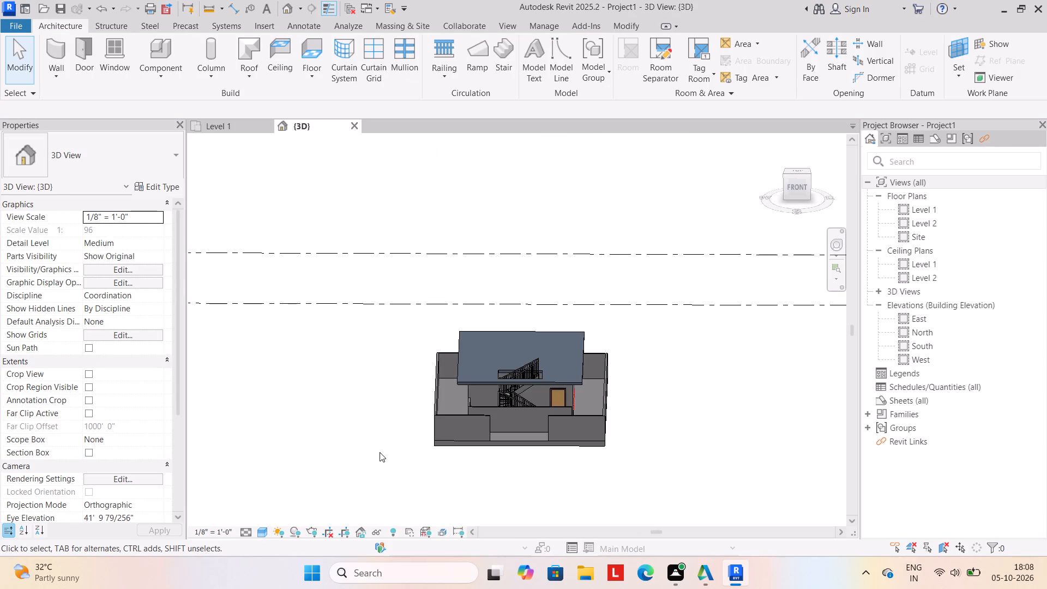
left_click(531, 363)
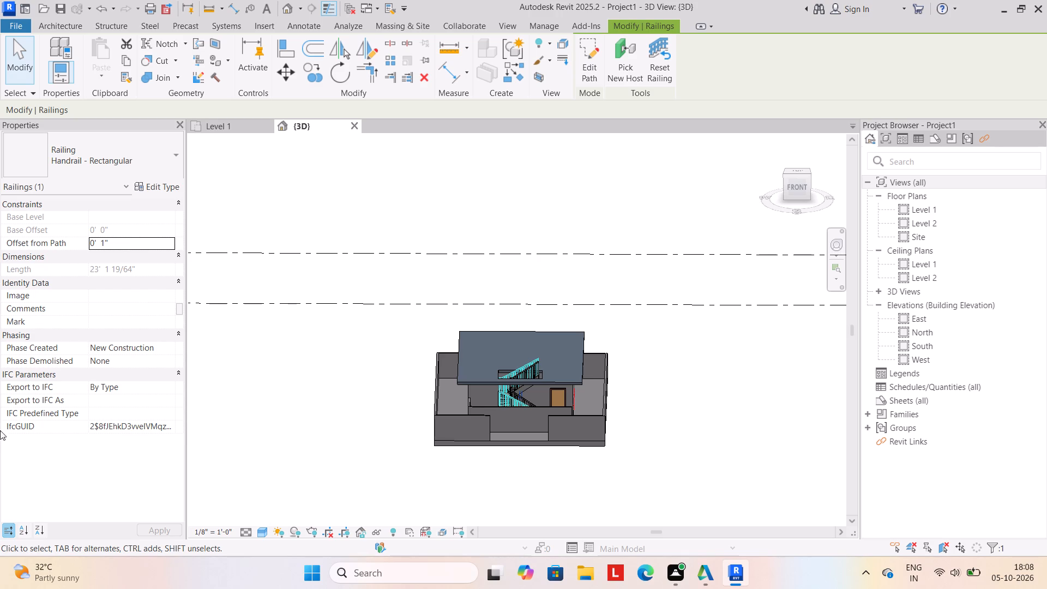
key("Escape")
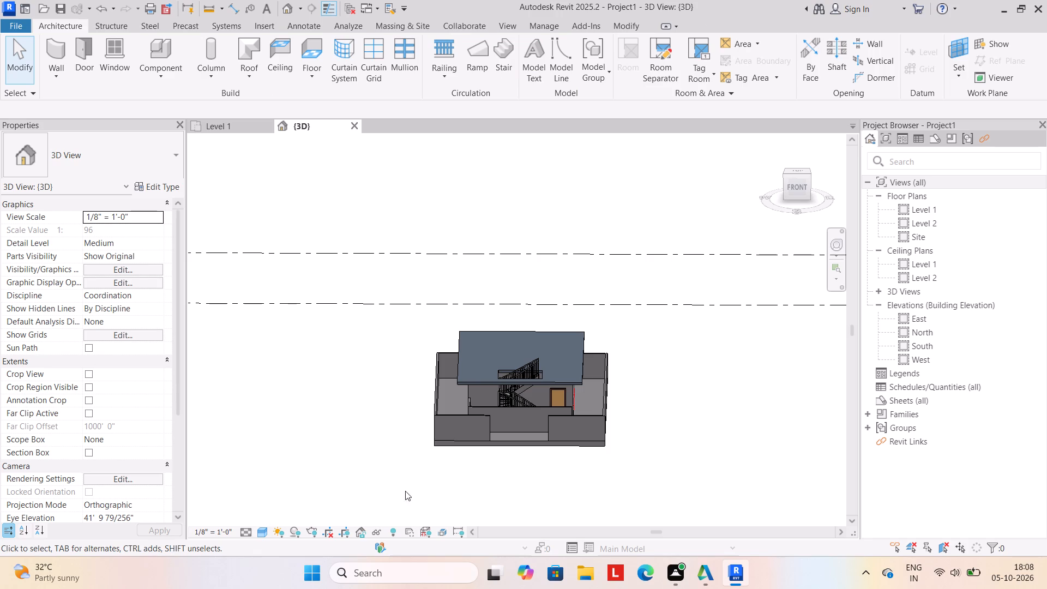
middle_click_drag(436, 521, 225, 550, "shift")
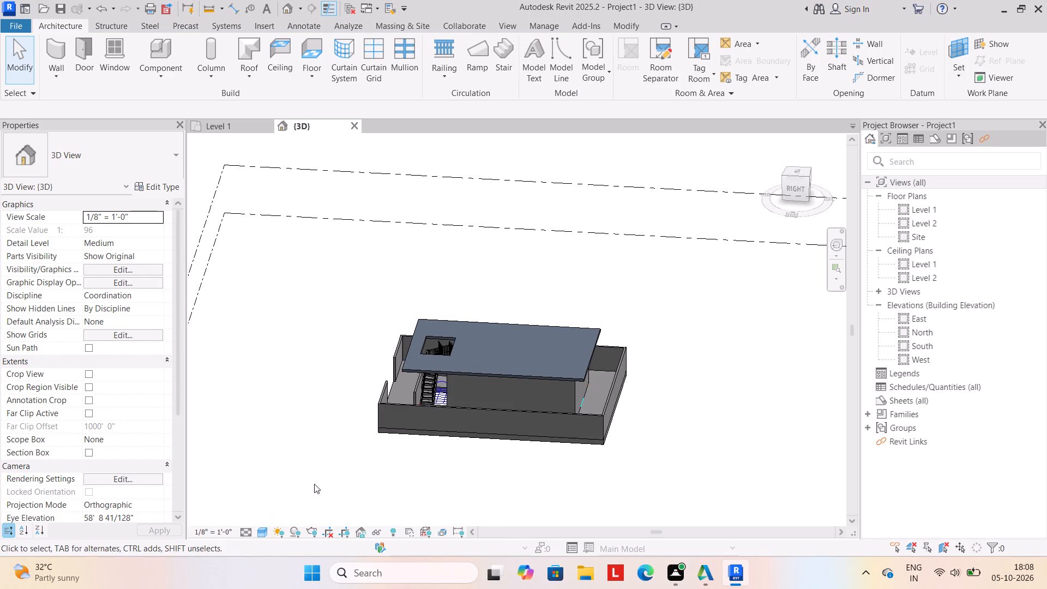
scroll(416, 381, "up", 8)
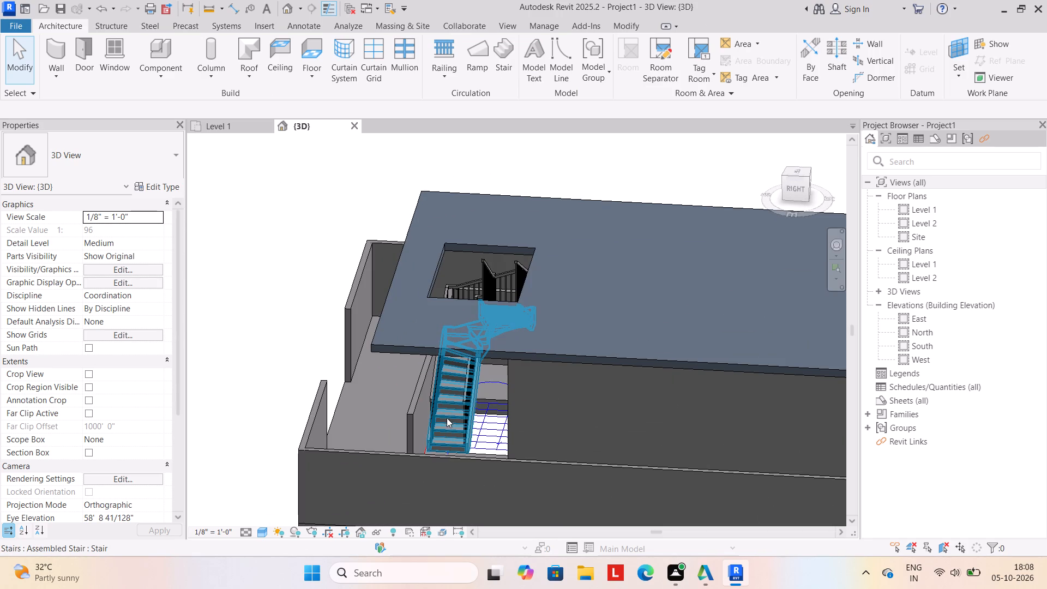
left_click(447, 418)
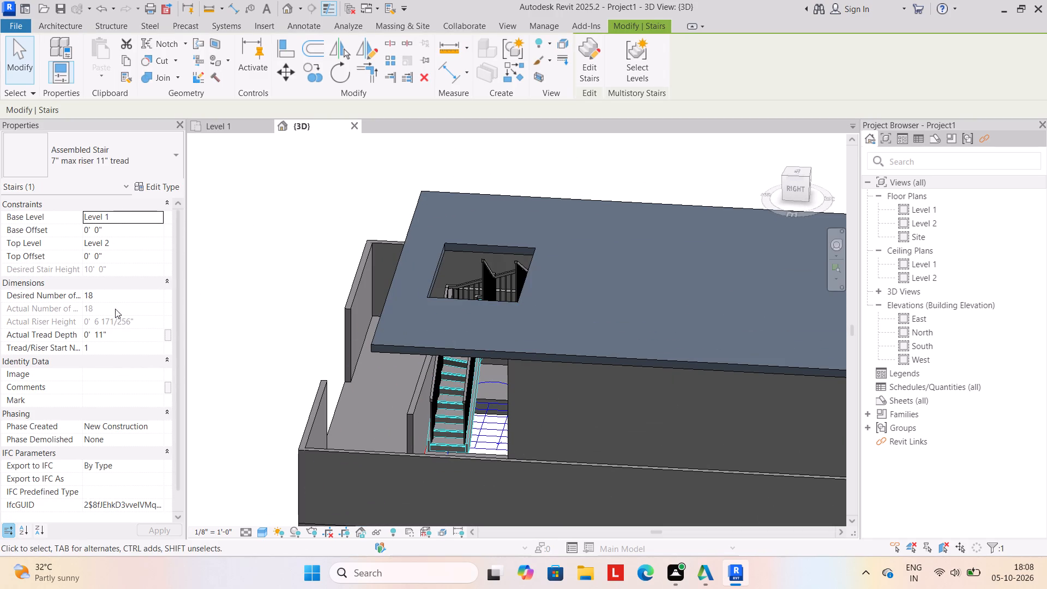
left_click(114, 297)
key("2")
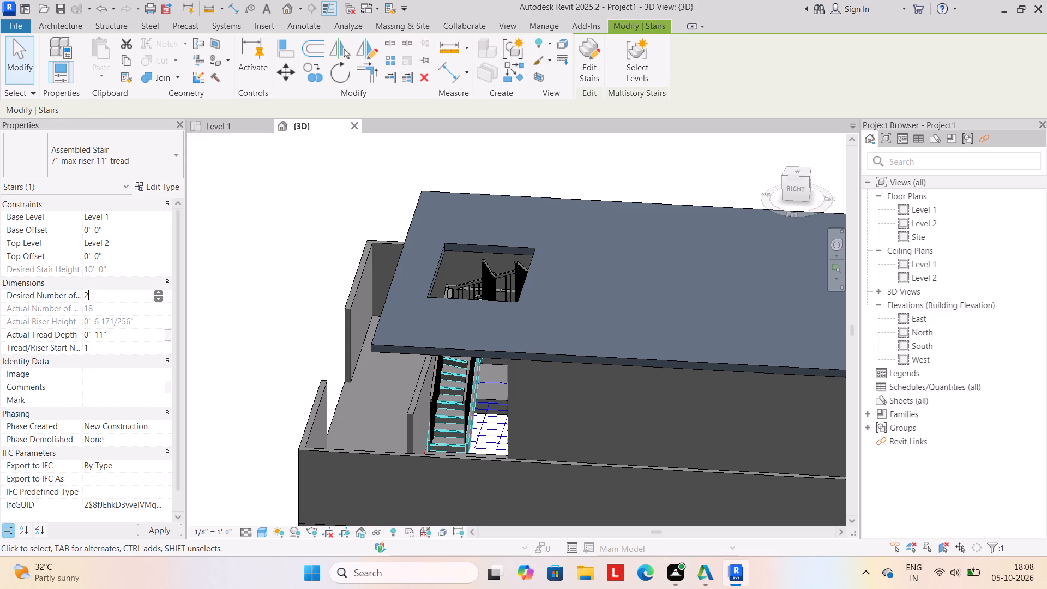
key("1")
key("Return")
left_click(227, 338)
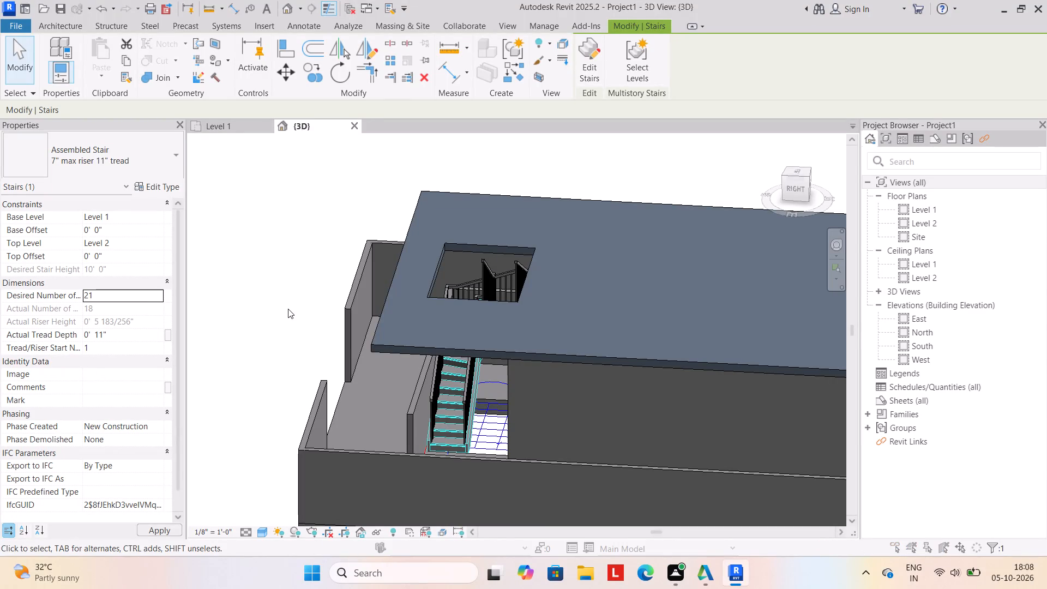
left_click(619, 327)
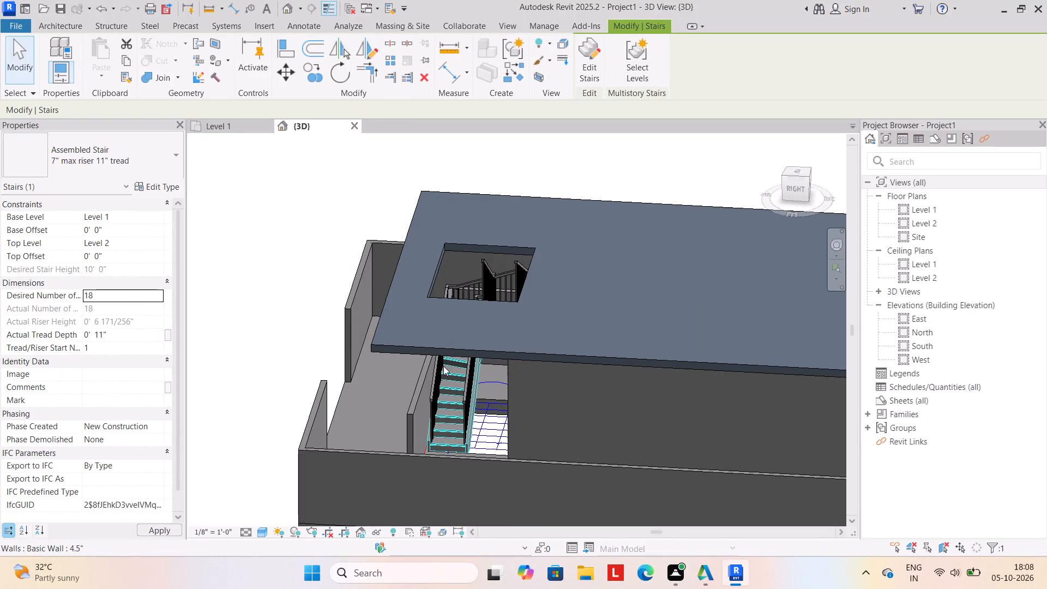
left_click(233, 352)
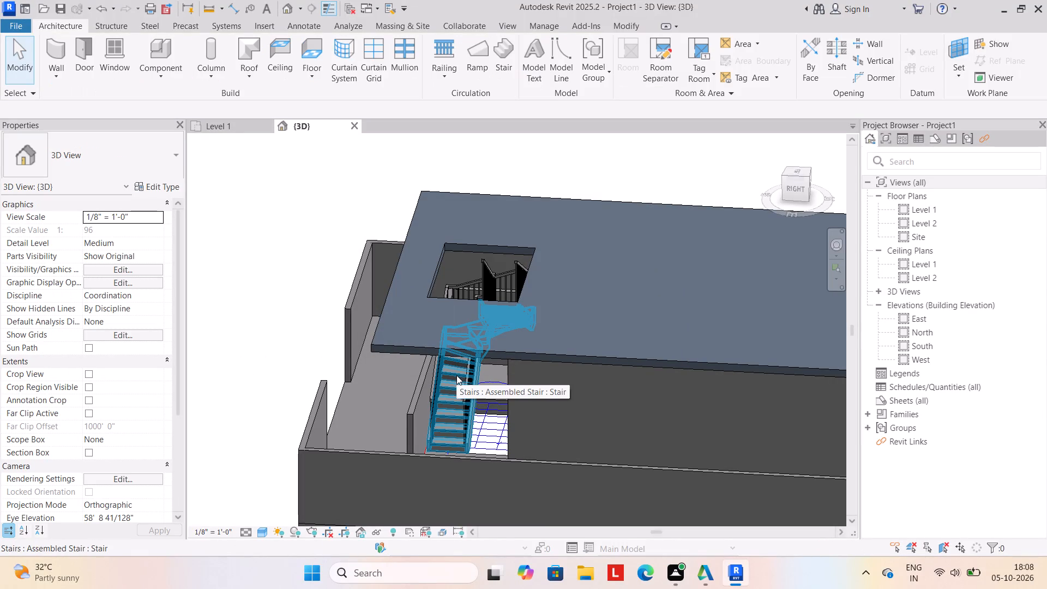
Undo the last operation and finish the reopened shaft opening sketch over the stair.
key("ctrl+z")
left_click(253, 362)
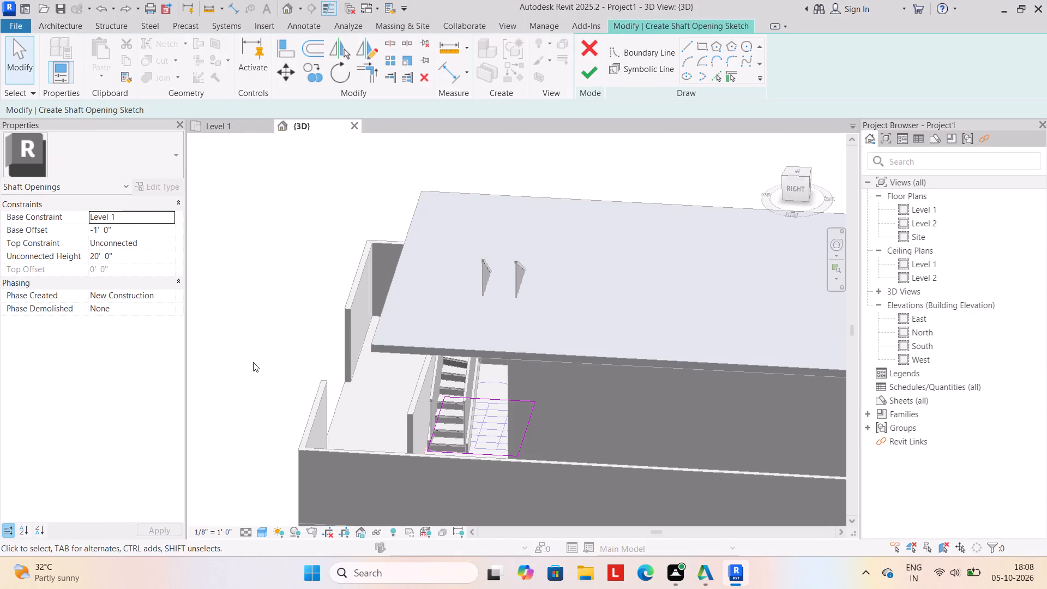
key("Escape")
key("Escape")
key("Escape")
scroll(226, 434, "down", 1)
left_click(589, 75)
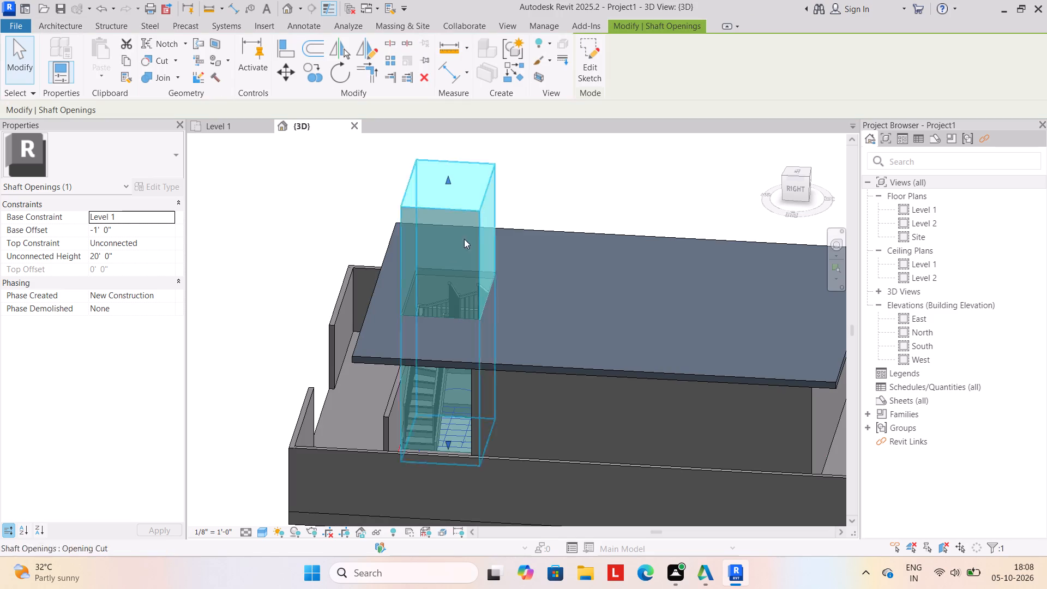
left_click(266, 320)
Examine the roof opening, the stair and the boundary wall entrance in 3D from different angles.
scroll(245, 374, "down", 1)
middle_click_drag(242, 372, 229, 268)
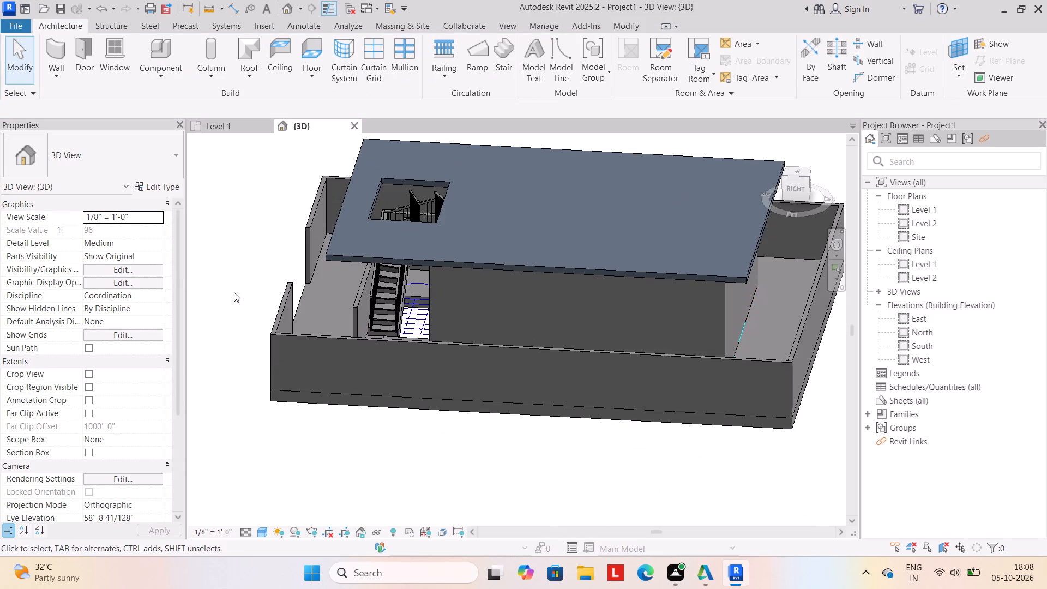
middle_click_drag(319, 427, 486, 483, "shift")
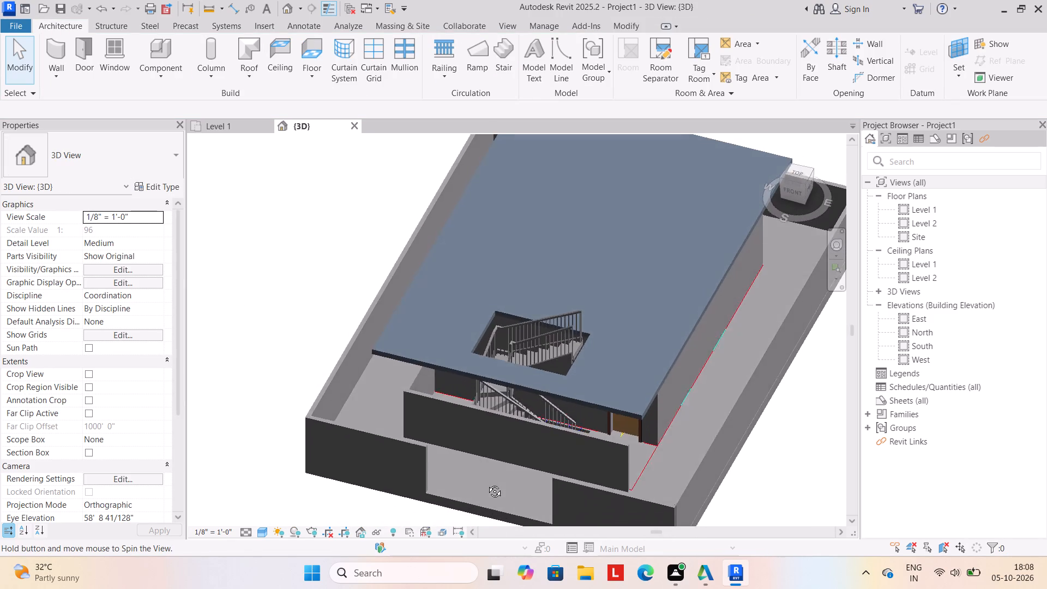
middle_click_drag(486, 483, 486, 472, "shift")
middle_click_drag(311, 485, 341, 441, "shift")
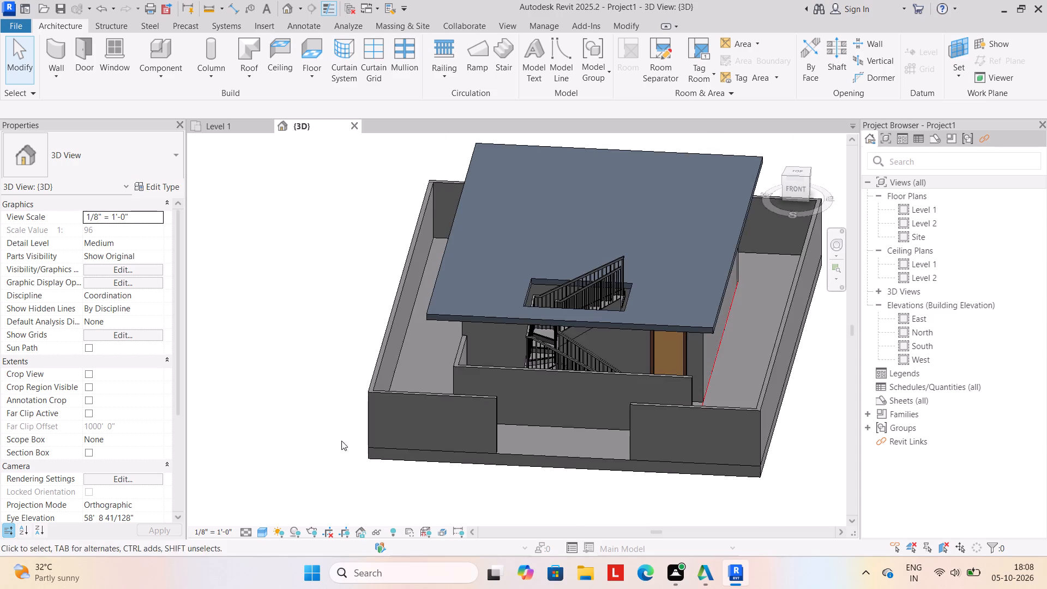
middle_click_drag(342, 445, 257, 408)
middle_click_drag(386, 487, 402, 457, "shift")
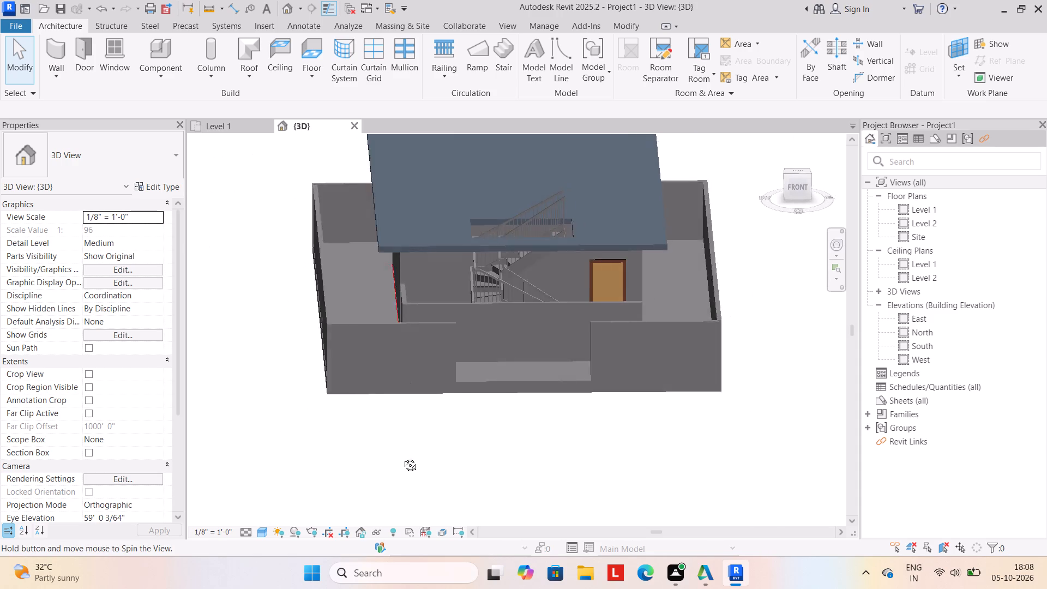
middle_click_drag(402, 457, 401, 458, "shift")
middle_click_drag(459, 461, 436, 521, "shift")
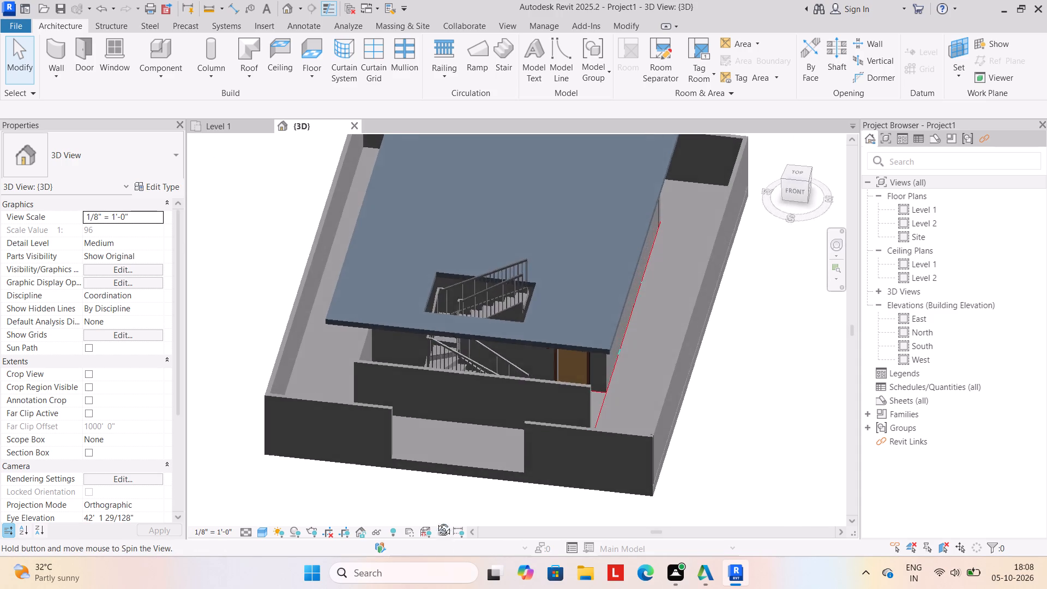
middle_click_drag(436, 521, 435, 469, "shift")
middle_click_drag(477, 480, 470, 472, "shift")
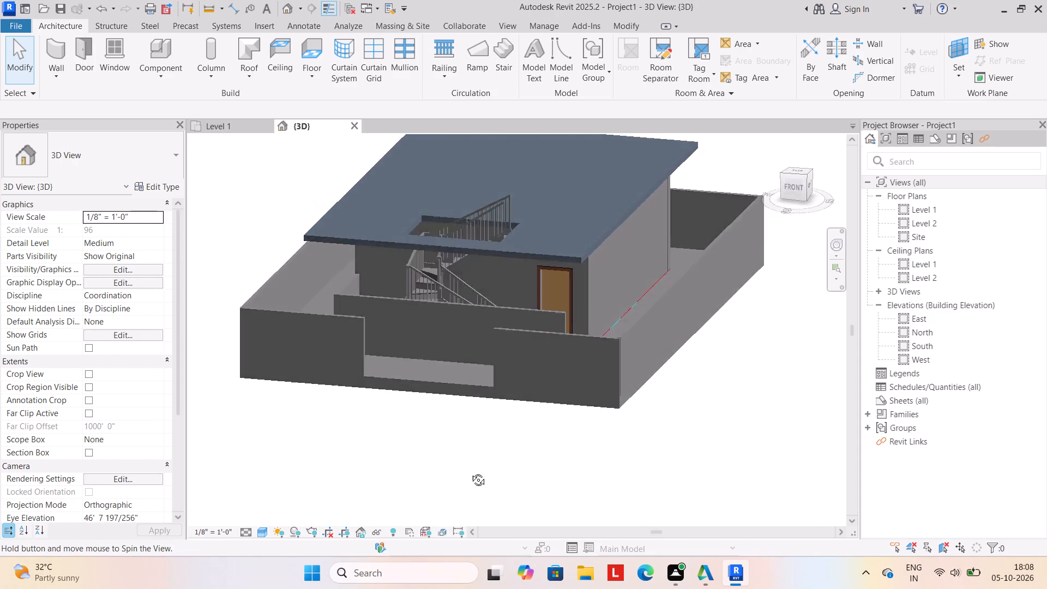
middle_click_drag(470, 472, 491, 466, "shift")
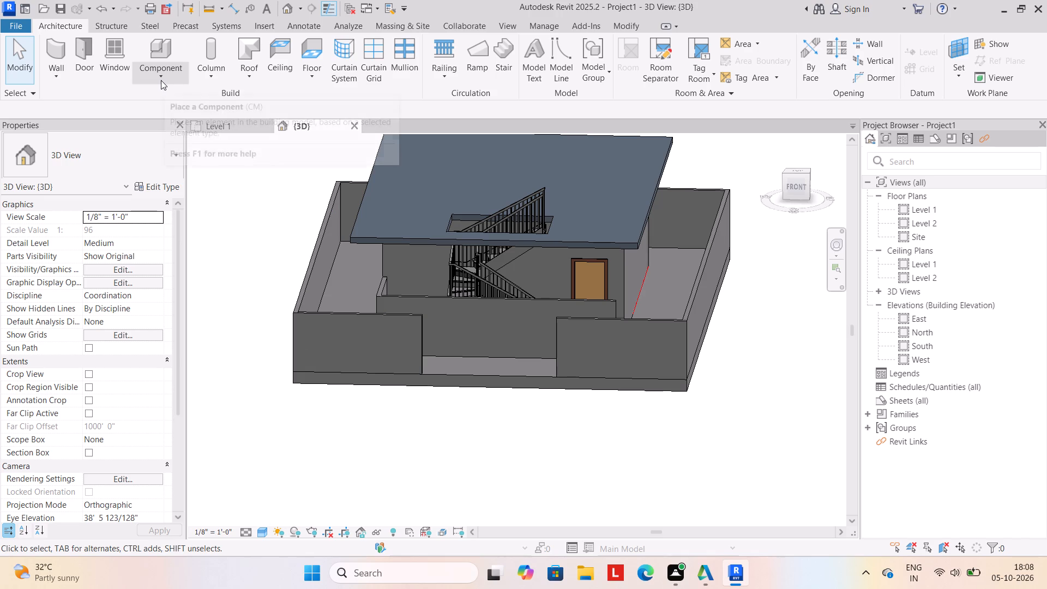
Load the gate_7956.0002 family from the Gate folder and place it on Level 1 in the front boundary wall's entrance opening.
left_click(161, 80)
left_click(172, 106)
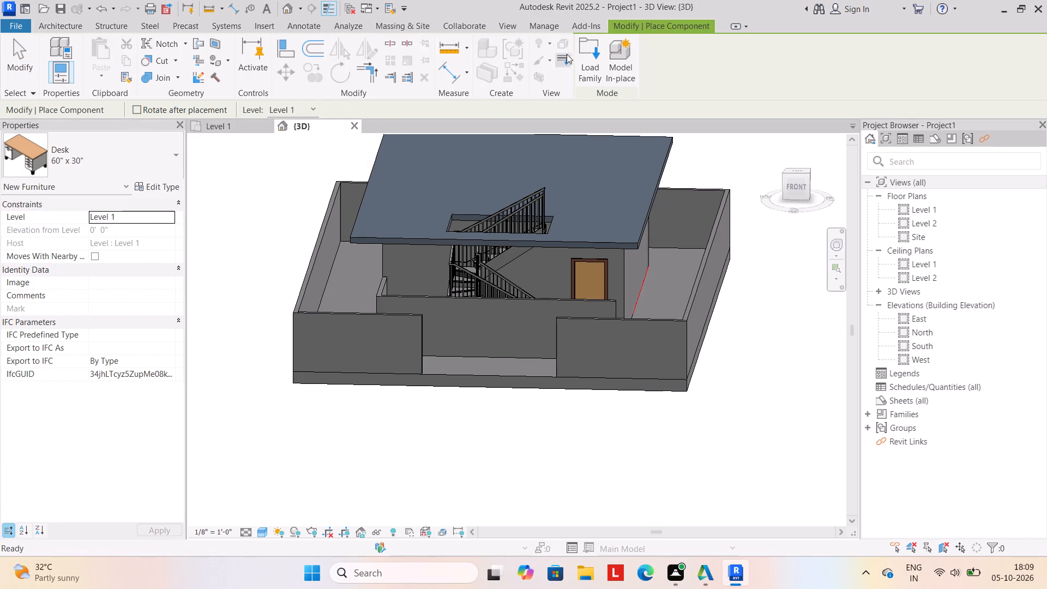
left_click(578, 49)
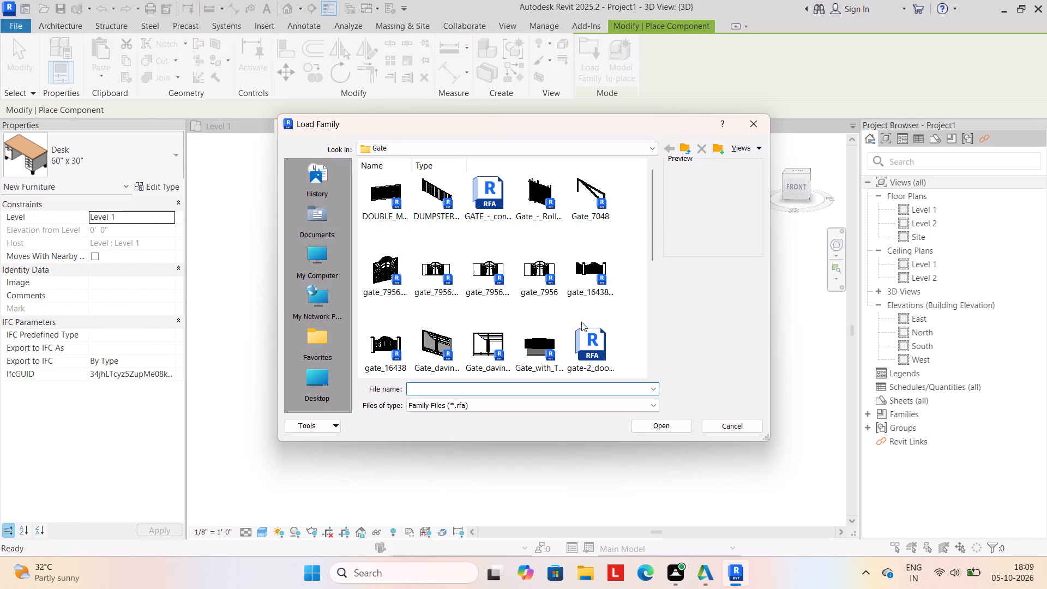
left_click(388, 272)
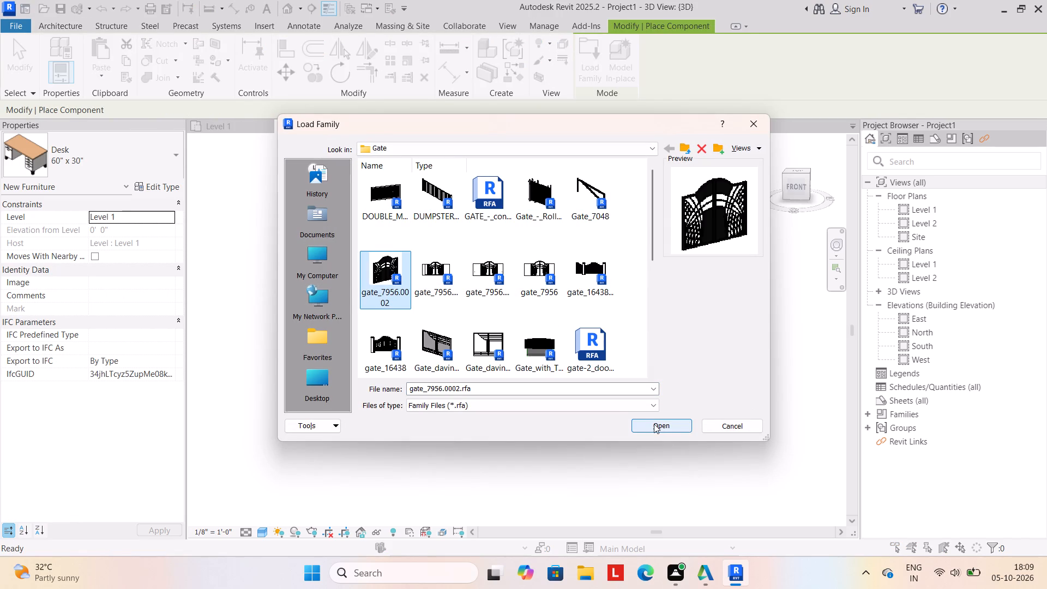
left_click(654, 424)
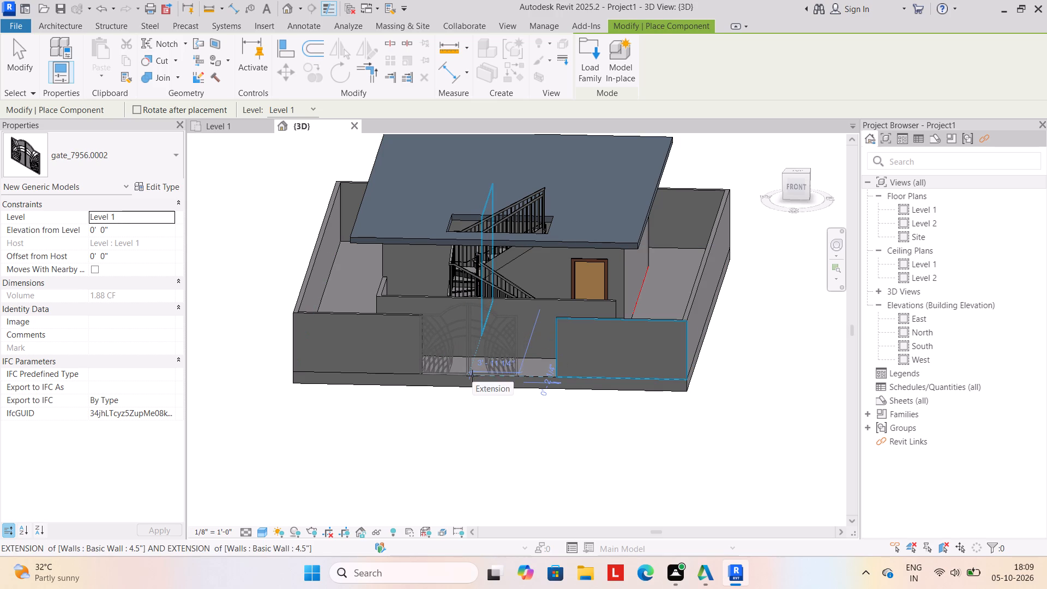
left_click(472, 376)
key("Escape")
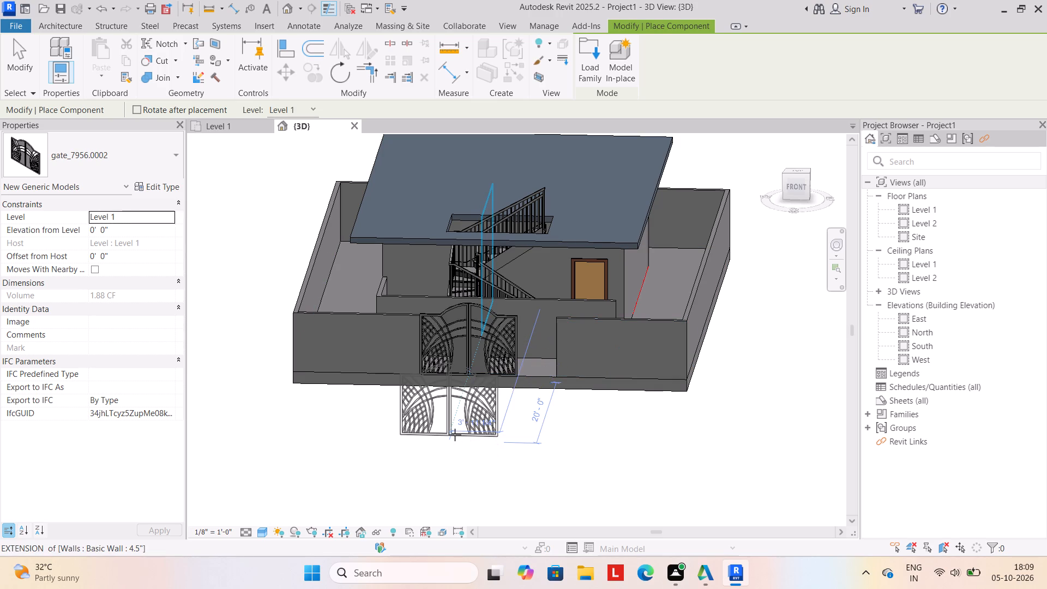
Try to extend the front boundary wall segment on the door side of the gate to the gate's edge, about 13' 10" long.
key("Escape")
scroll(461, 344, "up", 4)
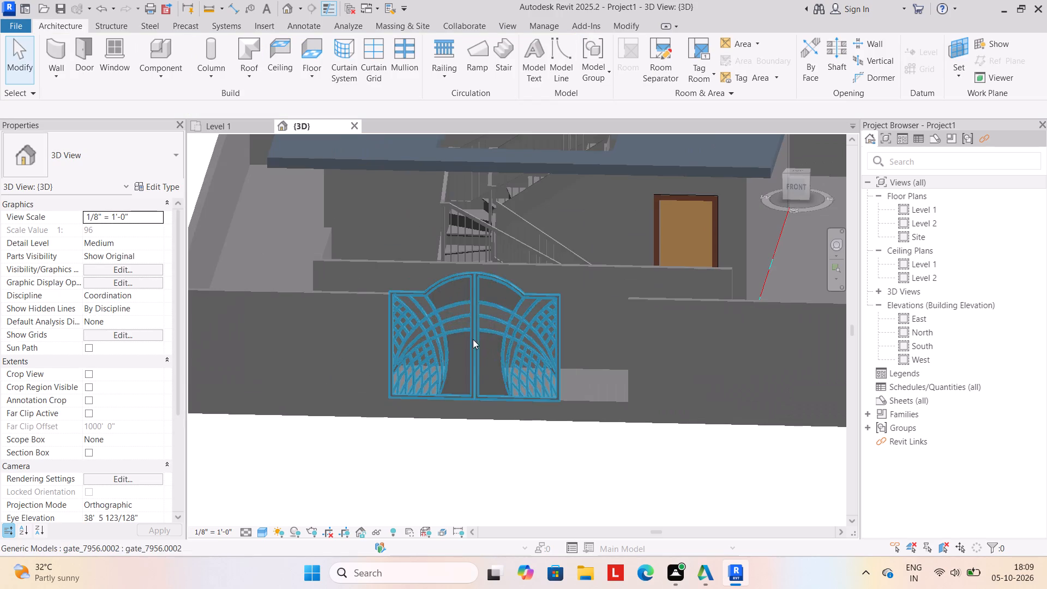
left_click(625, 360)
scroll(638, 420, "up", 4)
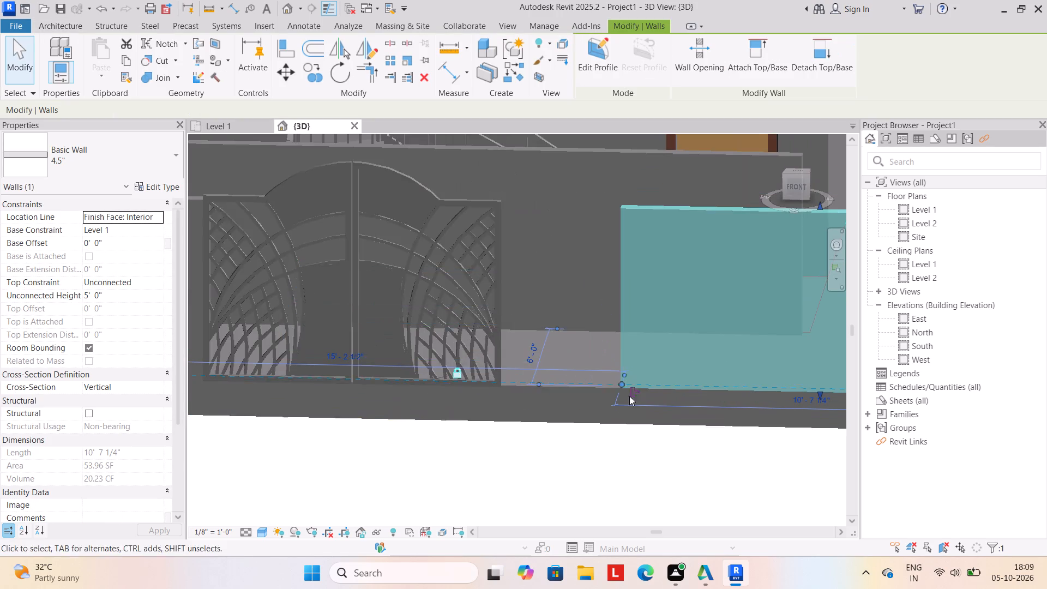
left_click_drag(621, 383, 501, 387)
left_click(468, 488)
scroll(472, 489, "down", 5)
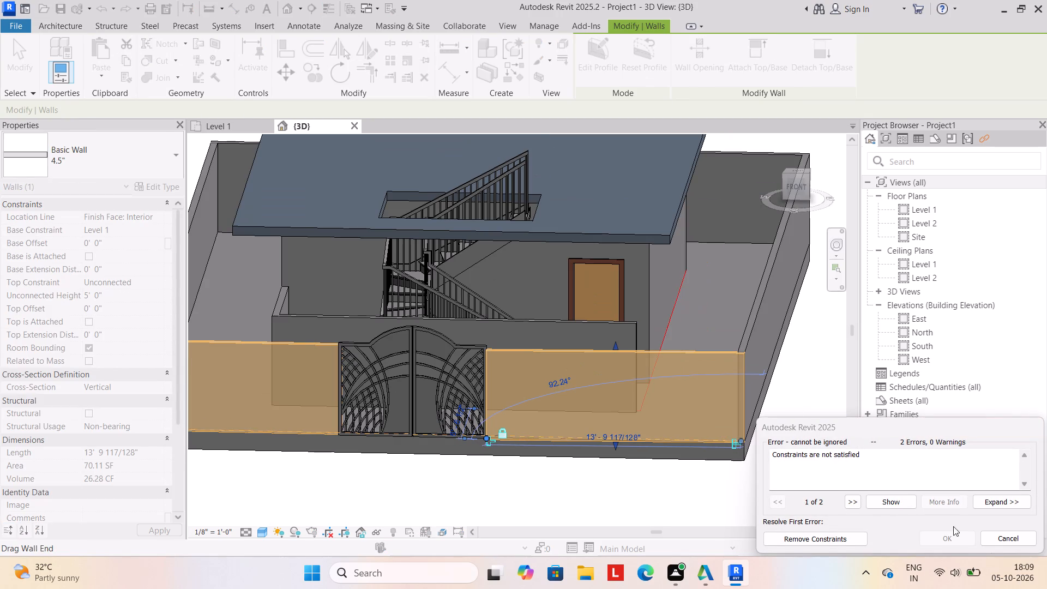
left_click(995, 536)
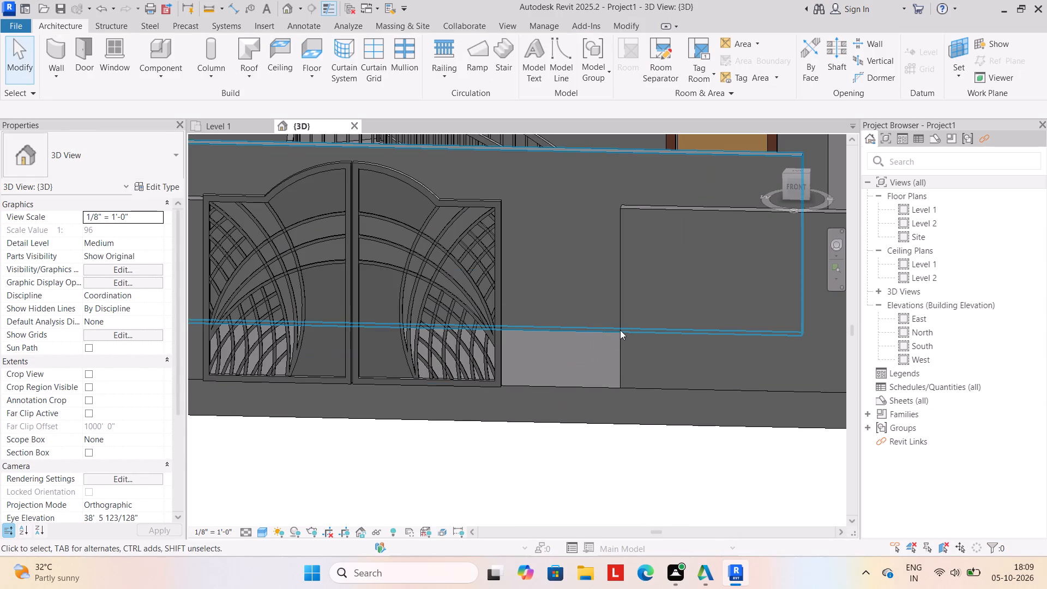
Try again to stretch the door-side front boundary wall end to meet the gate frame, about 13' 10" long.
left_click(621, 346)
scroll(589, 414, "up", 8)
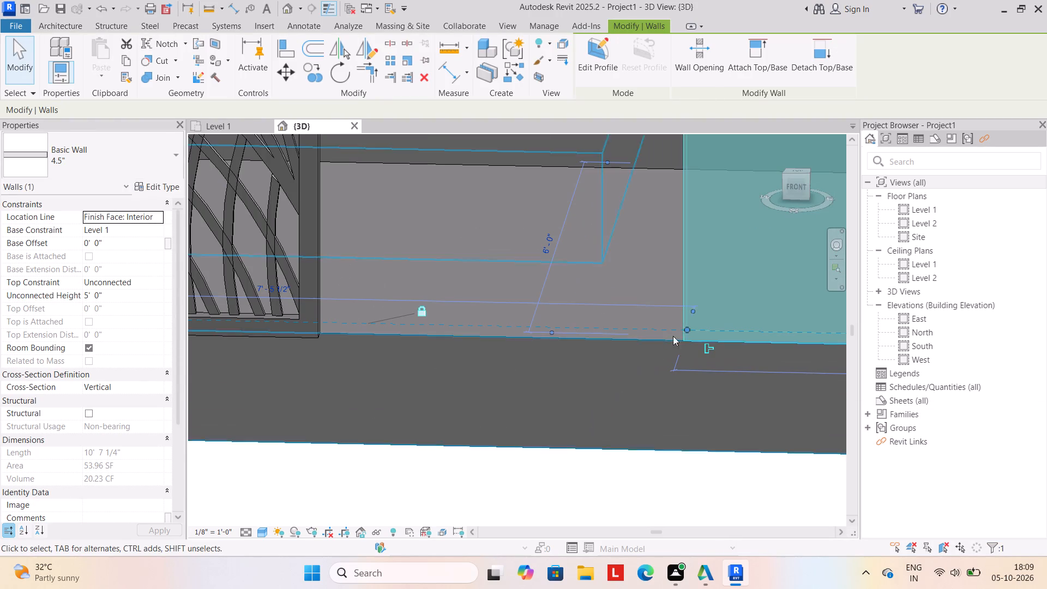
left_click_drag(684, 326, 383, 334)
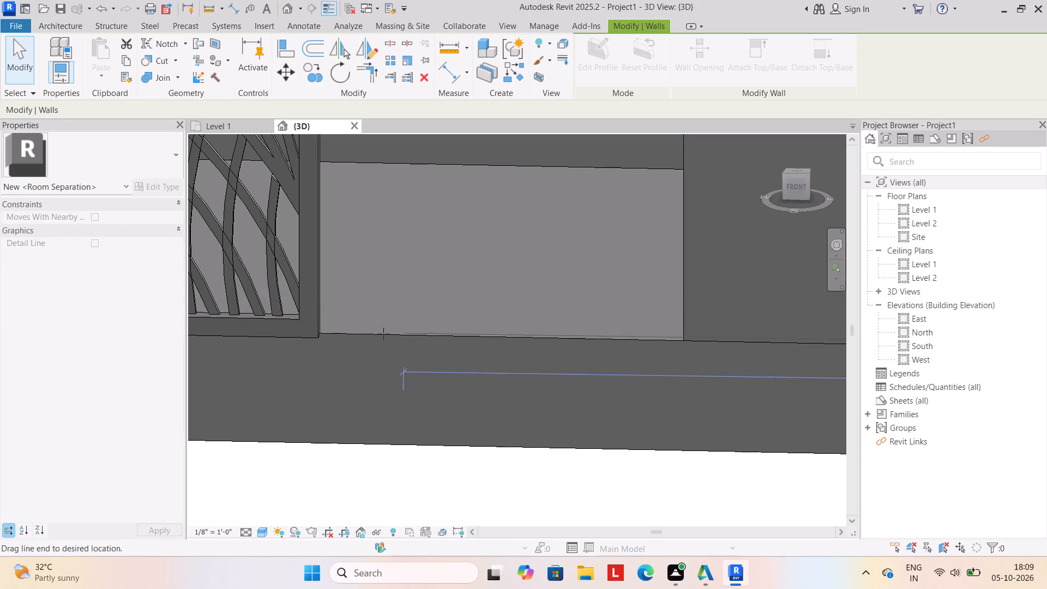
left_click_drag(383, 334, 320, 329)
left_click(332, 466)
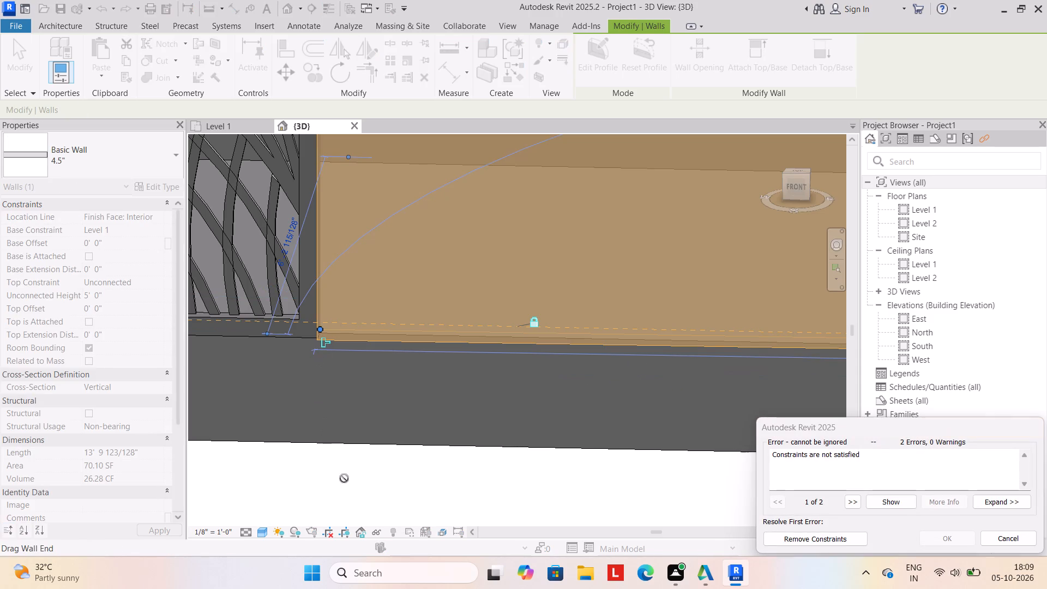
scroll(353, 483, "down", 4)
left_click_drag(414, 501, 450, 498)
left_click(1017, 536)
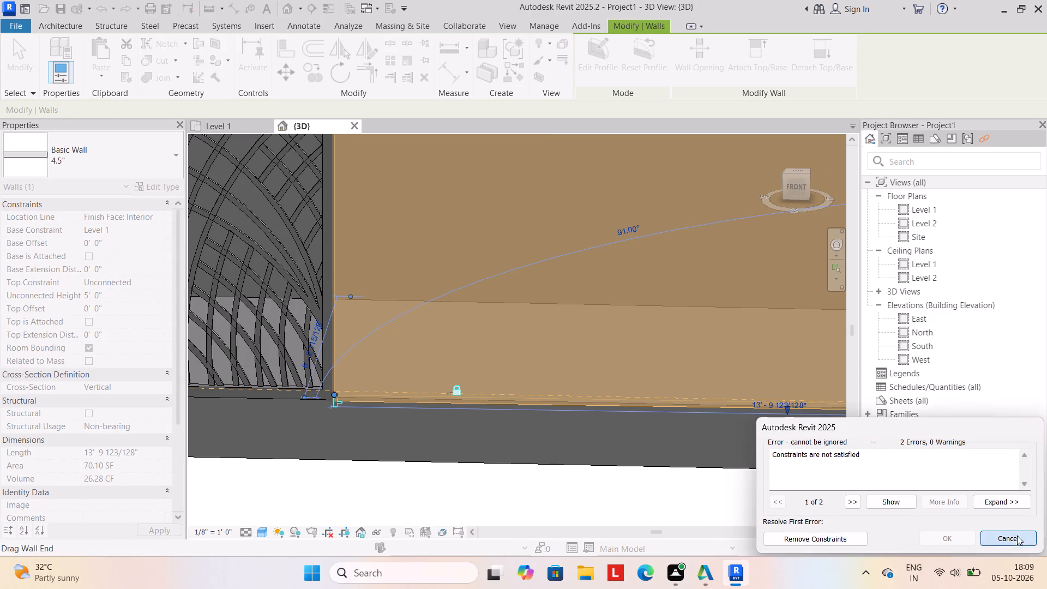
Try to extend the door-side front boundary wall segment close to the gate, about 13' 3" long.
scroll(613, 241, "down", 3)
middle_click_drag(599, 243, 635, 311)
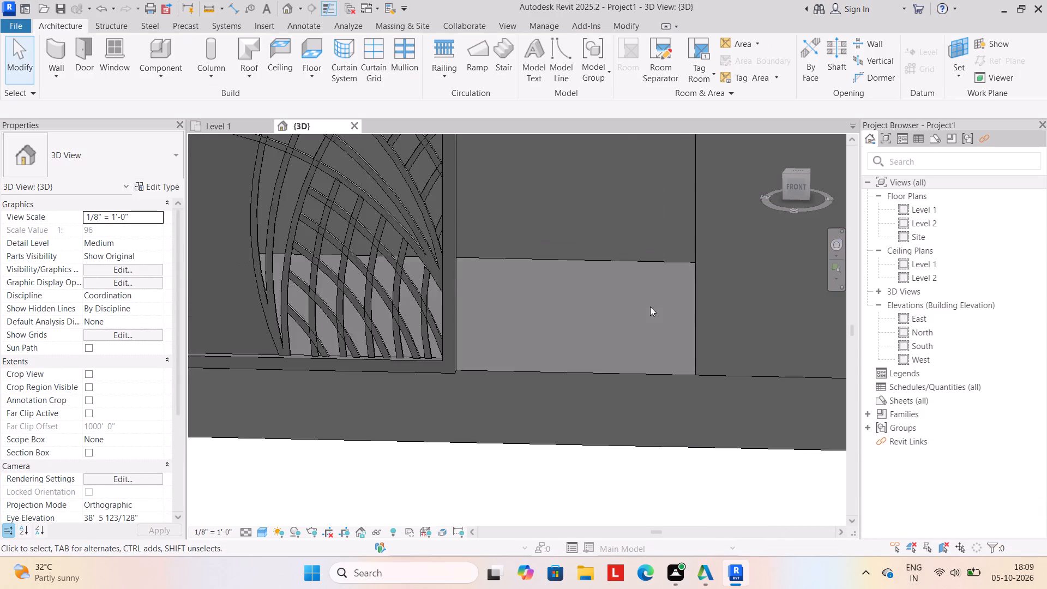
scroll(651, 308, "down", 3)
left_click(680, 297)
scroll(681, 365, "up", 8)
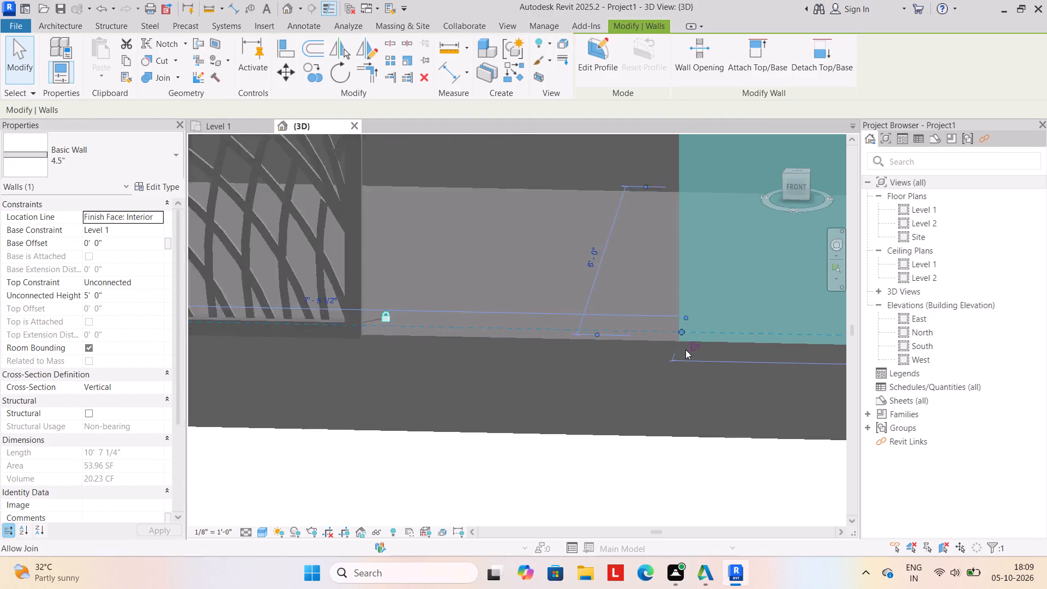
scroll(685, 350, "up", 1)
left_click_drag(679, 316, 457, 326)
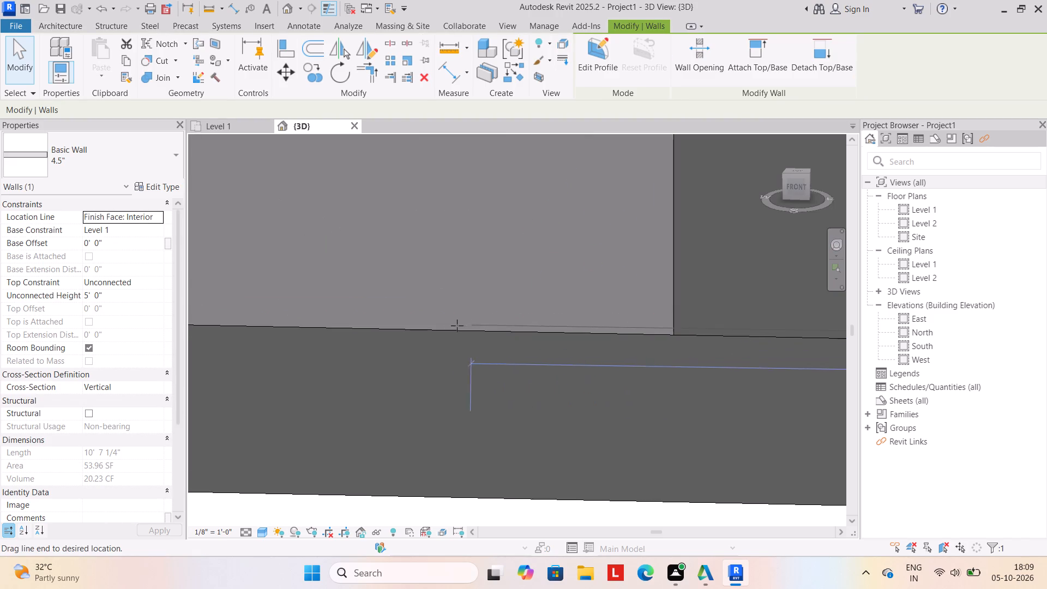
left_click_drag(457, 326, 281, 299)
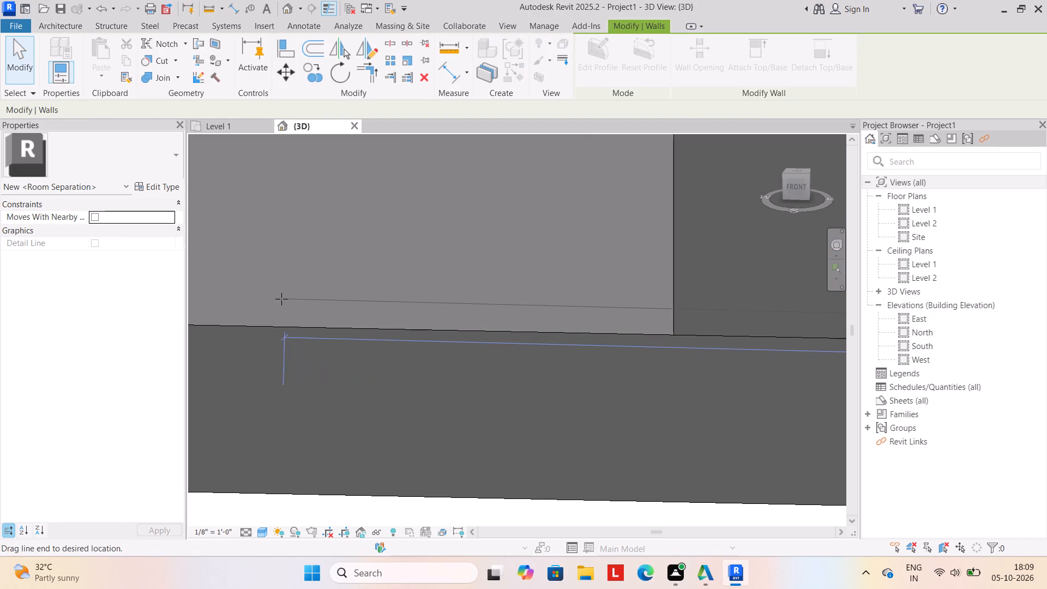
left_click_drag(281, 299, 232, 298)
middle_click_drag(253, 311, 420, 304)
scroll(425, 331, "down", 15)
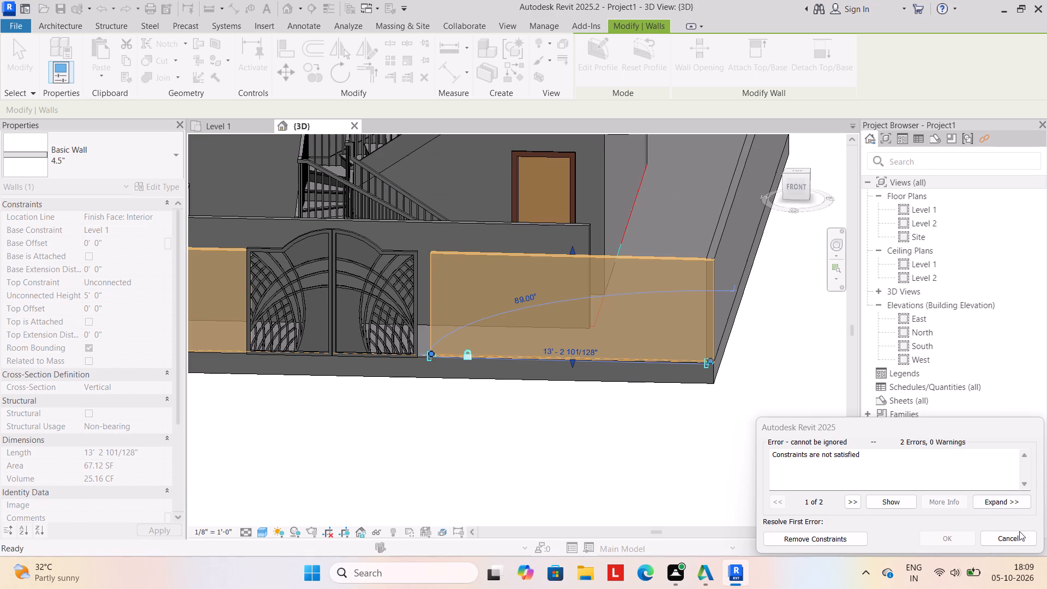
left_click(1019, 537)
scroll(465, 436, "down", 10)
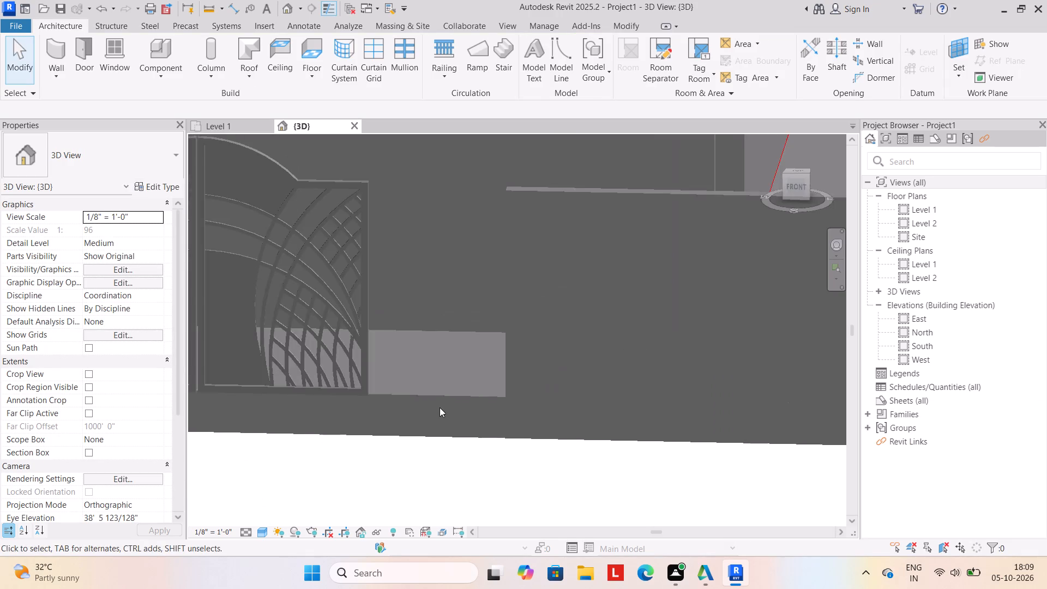
Lengthen the door-side front boundary wall segment slightly toward the gate, to about 10' 10".
middle_click_drag(440, 408, 470, 369)
scroll(465, 392, "down", 3)
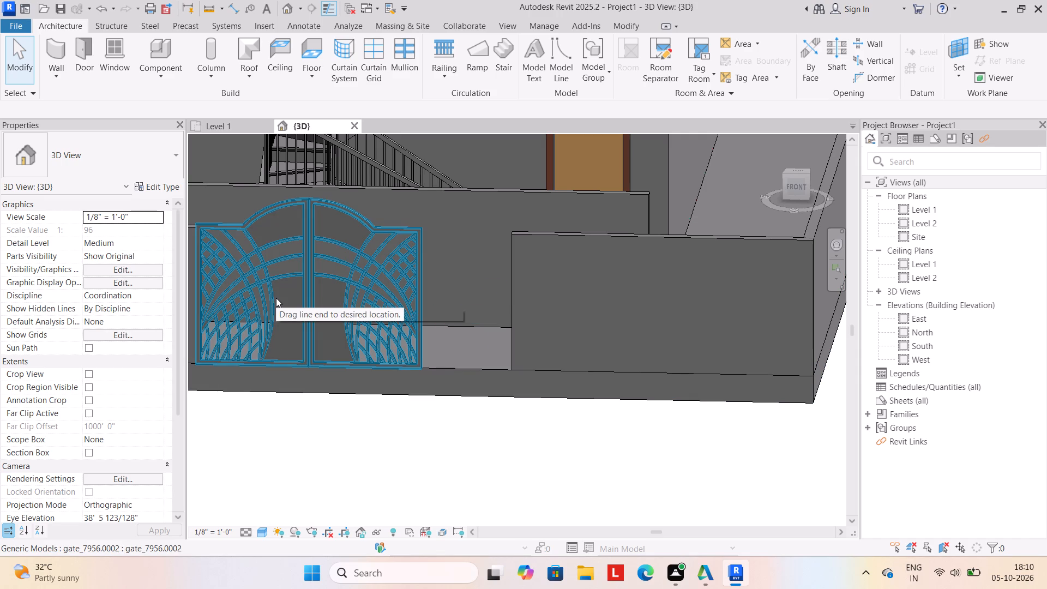
left_click(512, 262)
scroll(509, 358, "up", 18)
scroll(522, 378, "down", 2)
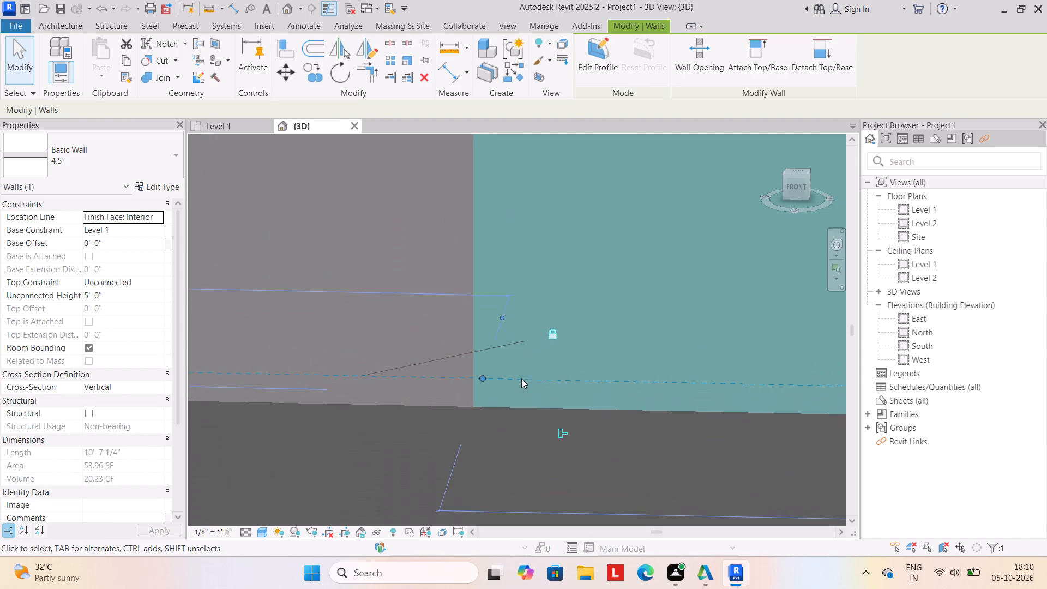
scroll(512, 385, "up", 6)
left_click_drag(455, 371, 349, 368)
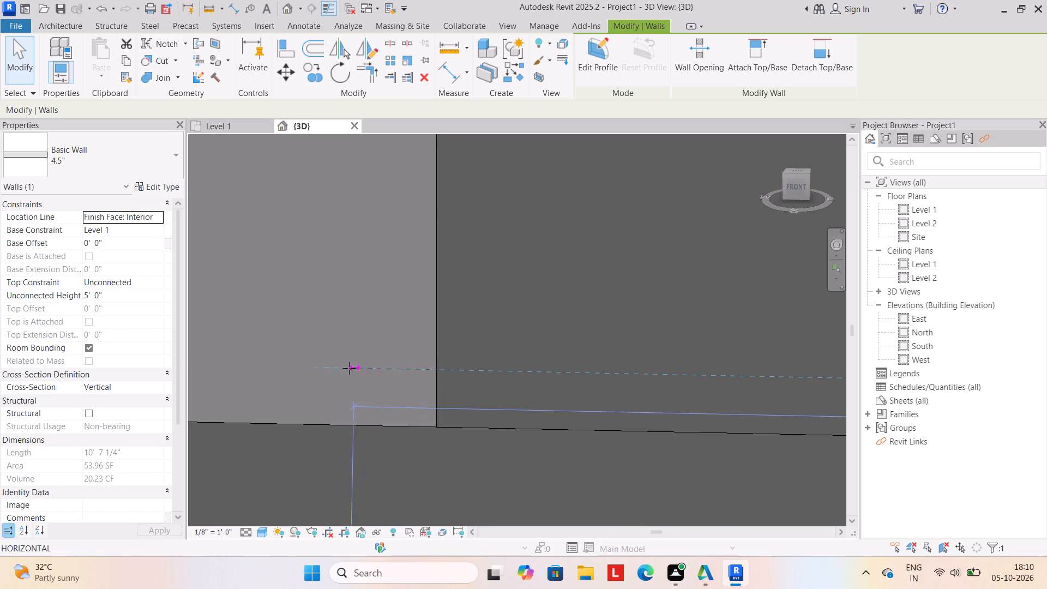
left_click_drag(349, 368, 302, 368)
scroll(310, 378, "down", 4)
middle_click_drag(321, 379, 563, 357)
scroll(566, 376, "down", 5)
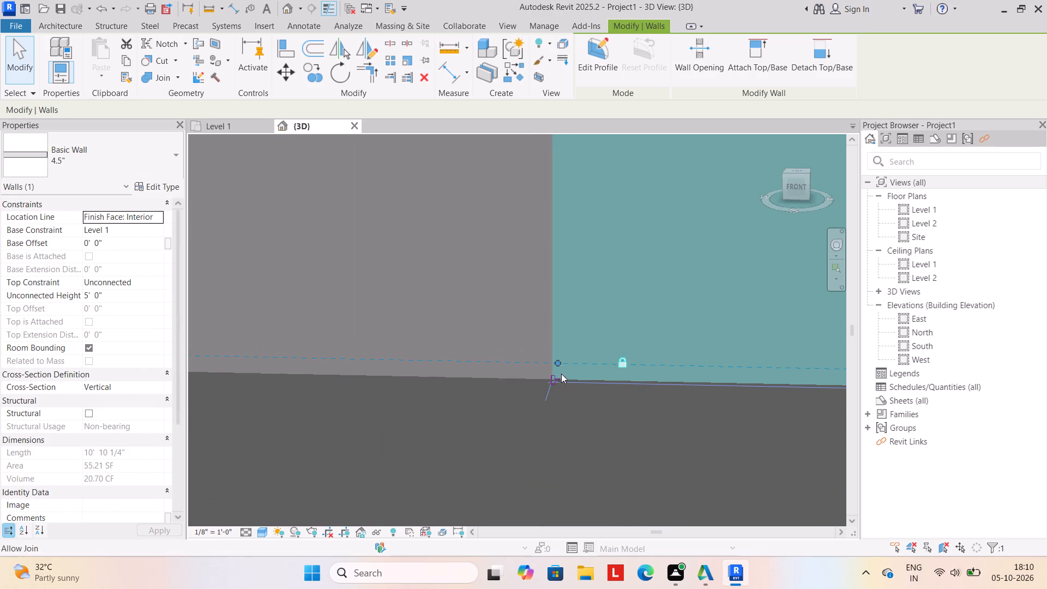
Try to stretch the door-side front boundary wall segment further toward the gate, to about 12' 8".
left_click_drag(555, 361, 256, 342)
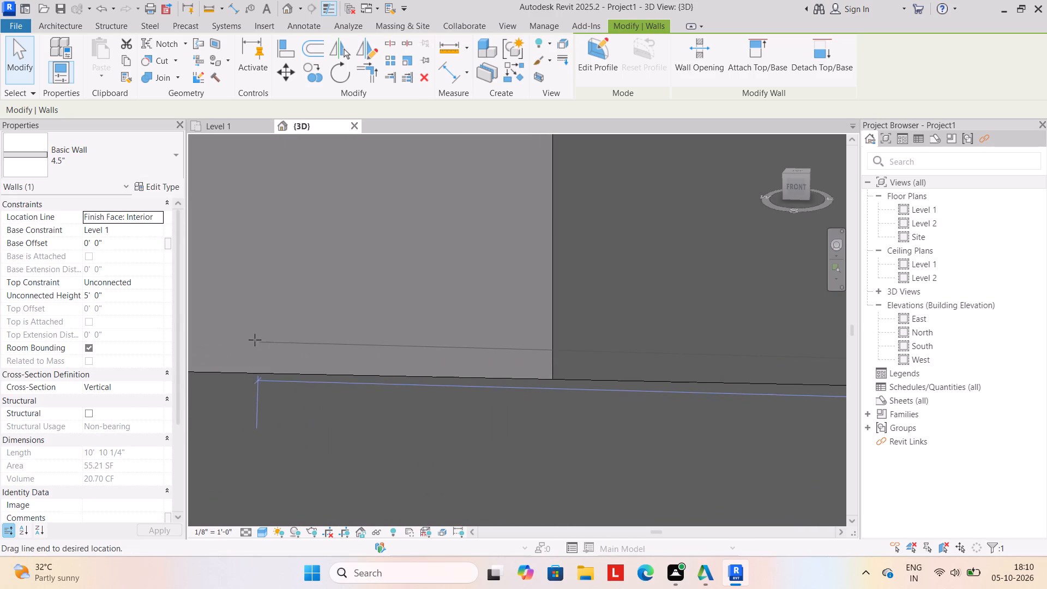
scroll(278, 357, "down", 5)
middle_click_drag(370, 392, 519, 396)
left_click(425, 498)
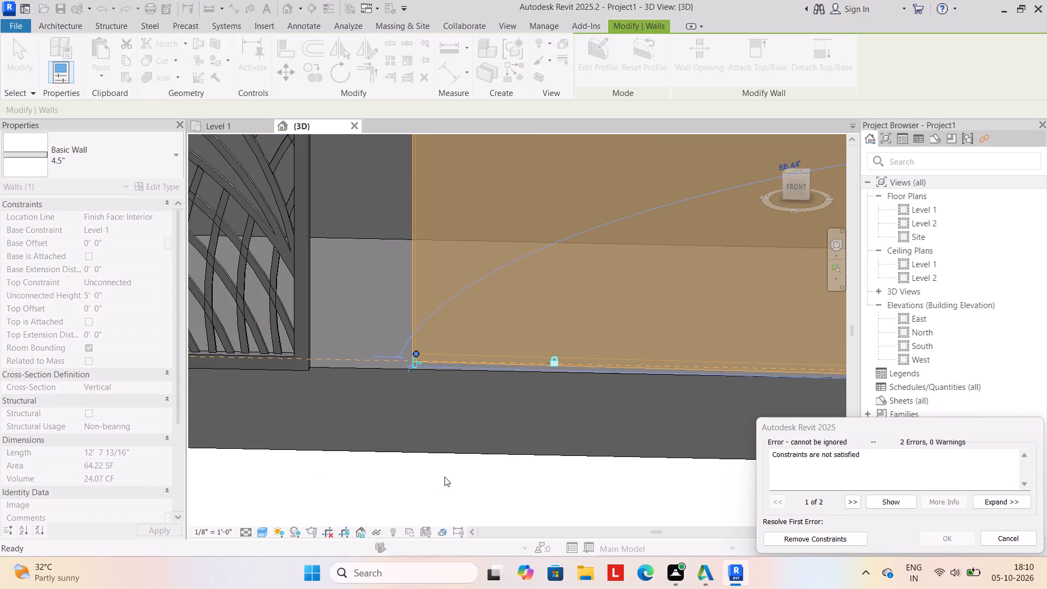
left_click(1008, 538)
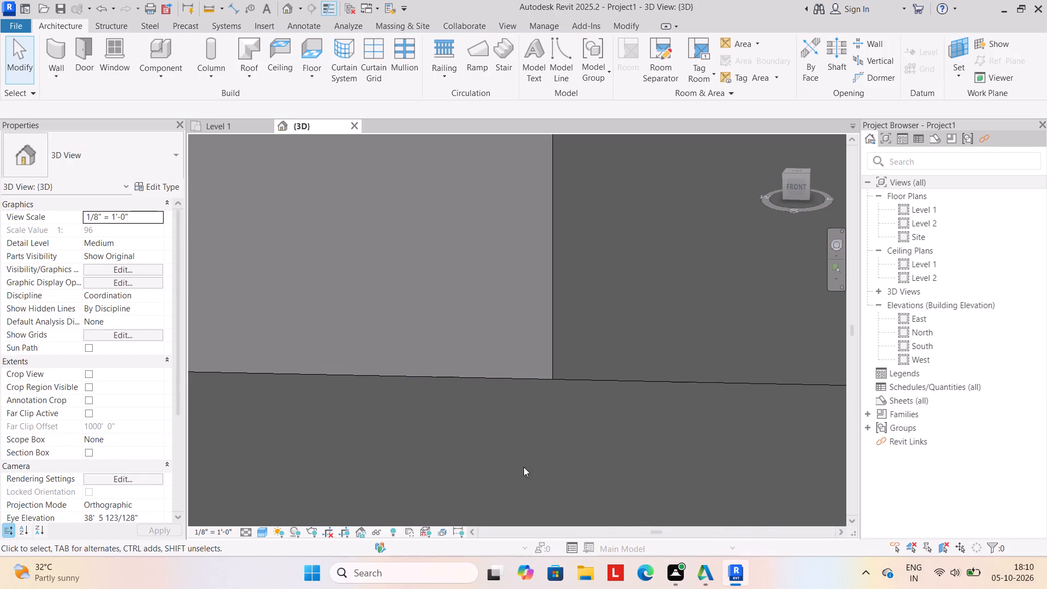
Extend the door-side front boundary wall segment along its own line toward the gate, to a length of 12' 4".
scroll(507, 453, "down", 10)
middle_click_drag(430, 436, 513, 427)
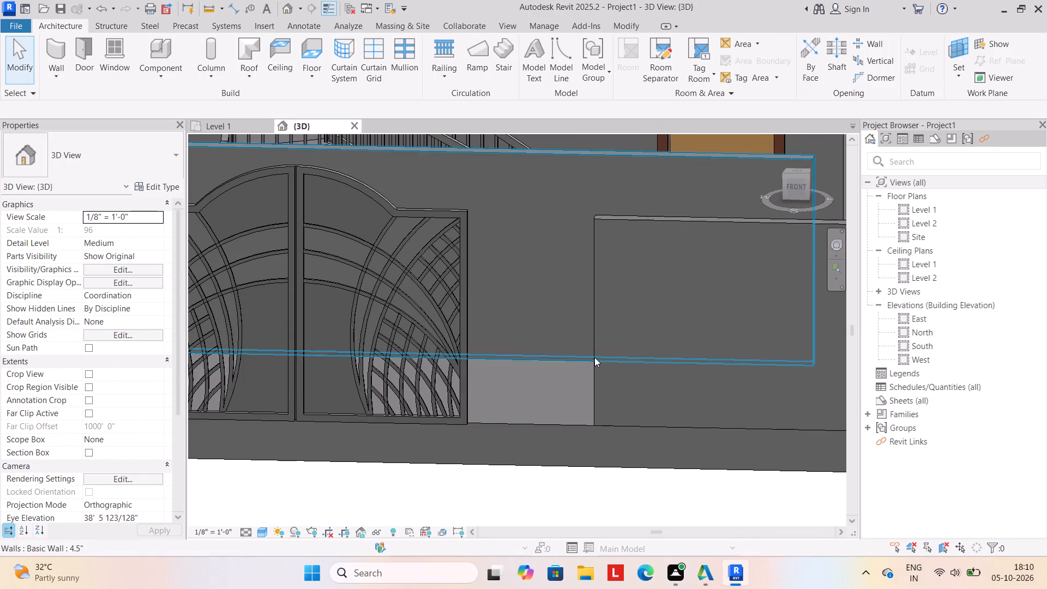
left_click(594, 357)
scroll(576, 397, "up", 9)
middle_click_drag(624, 482, 649, 388)
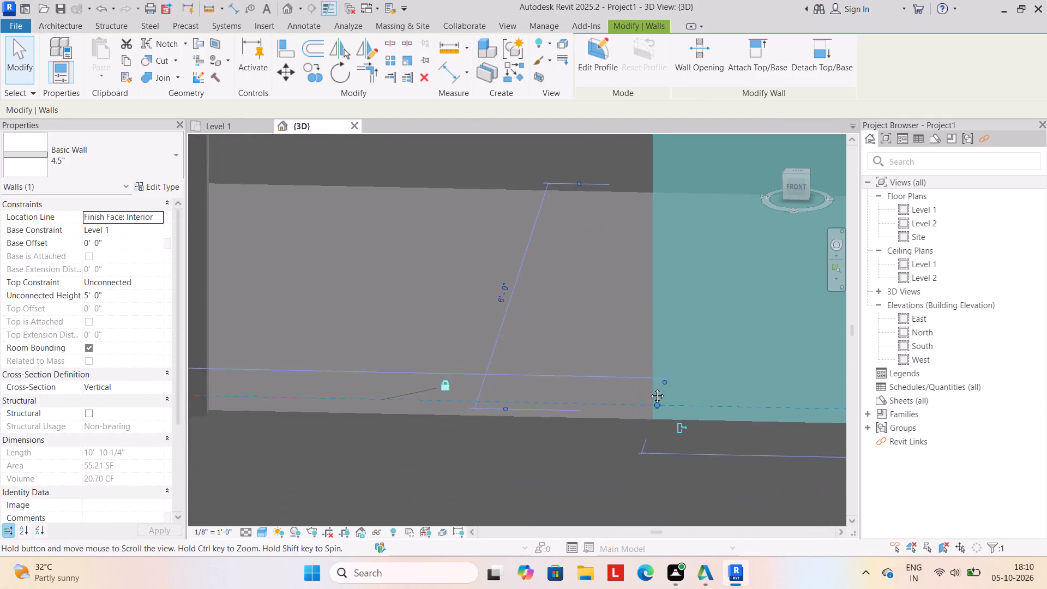
middle_click_drag(649, 388, 649, 386)
scroll(649, 386, "up", 1)
left_click_drag(663, 379, 413, 374)
scroll(418, 430, "down", 8)
middle_click_drag(414, 430, 516, 400)
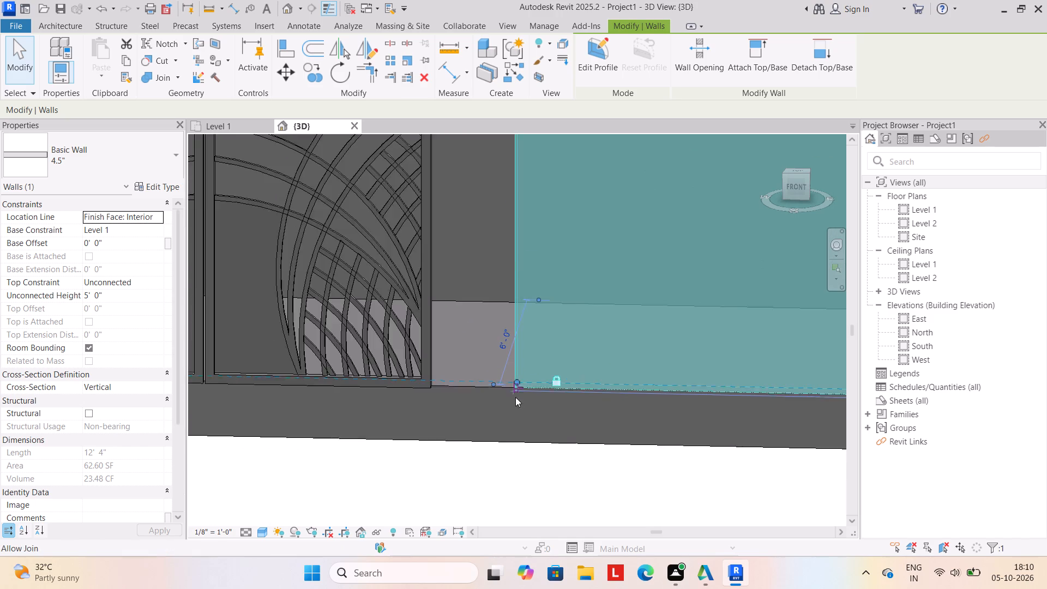
Extend the same wall segment up to the gate's edge, to a length of 13' 10 1/2", closing the gap.
scroll(500, 378, "up", 8)
left_click_drag(545, 388, 522, 386)
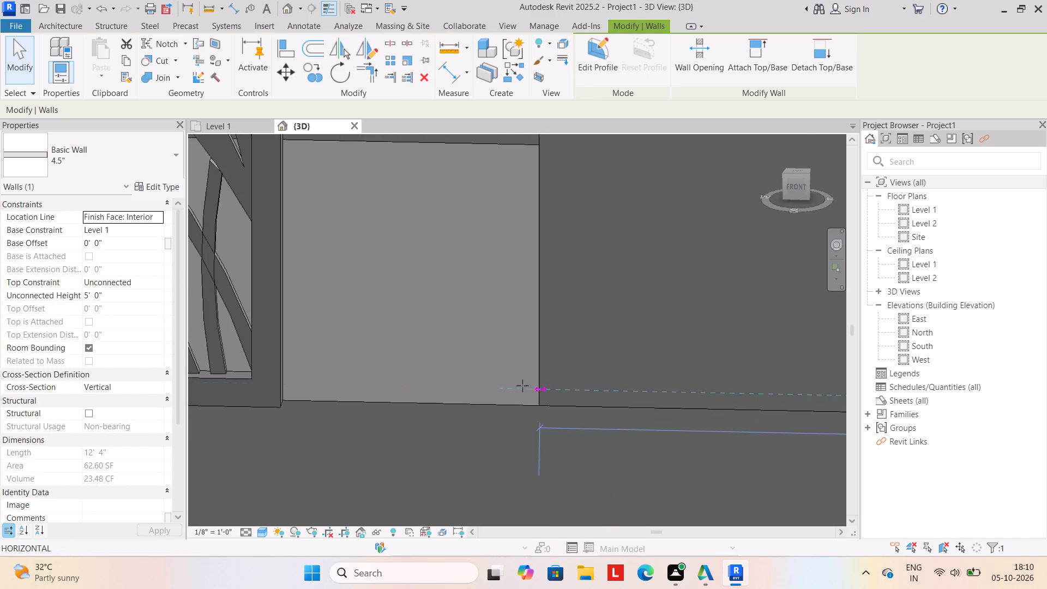
left_click_drag(522, 386, 280, 383)
scroll(398, 458, "down", 4)
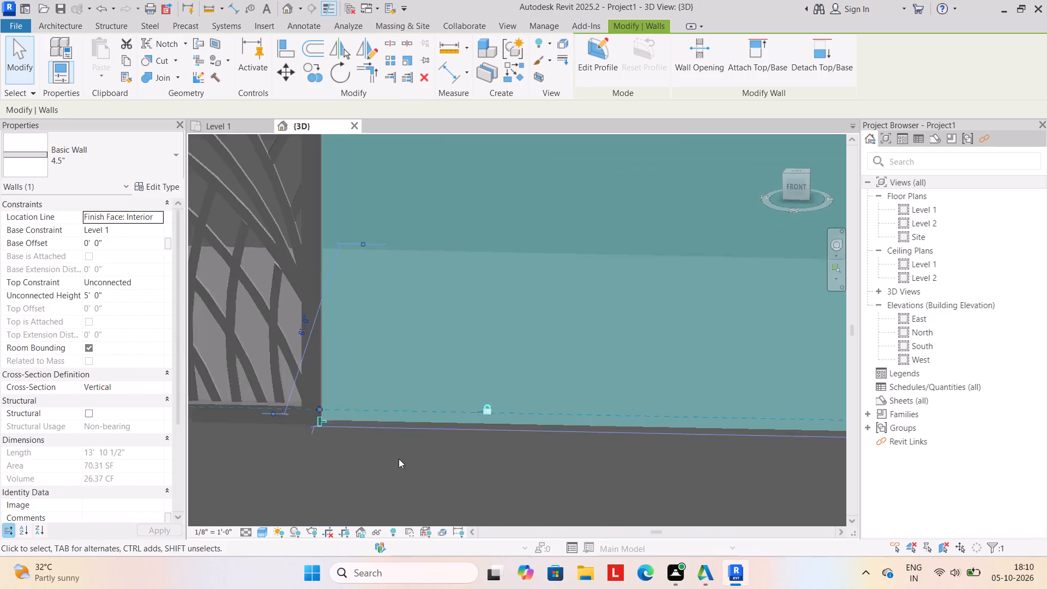
scroll(398, 459, "down", 7)
middle_click_drag(448, 445, 502, 414)
scroll(456, 457, "down", 5)
left_click(442, 479)
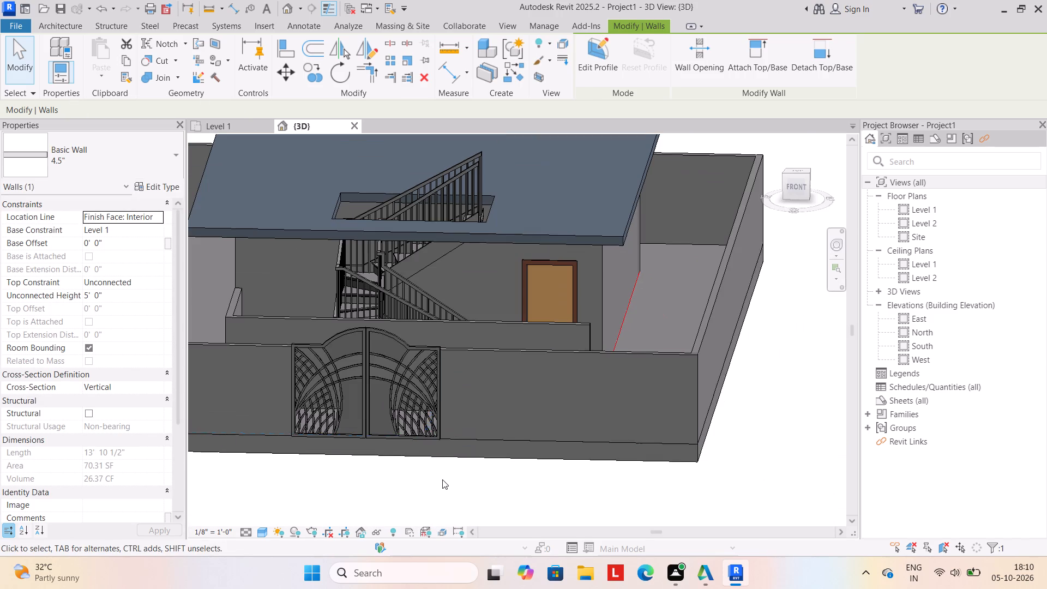
Nudge the gate slightly inward within the front boundary wall's entrance opening.
left_click(399, 431)
key("Up")
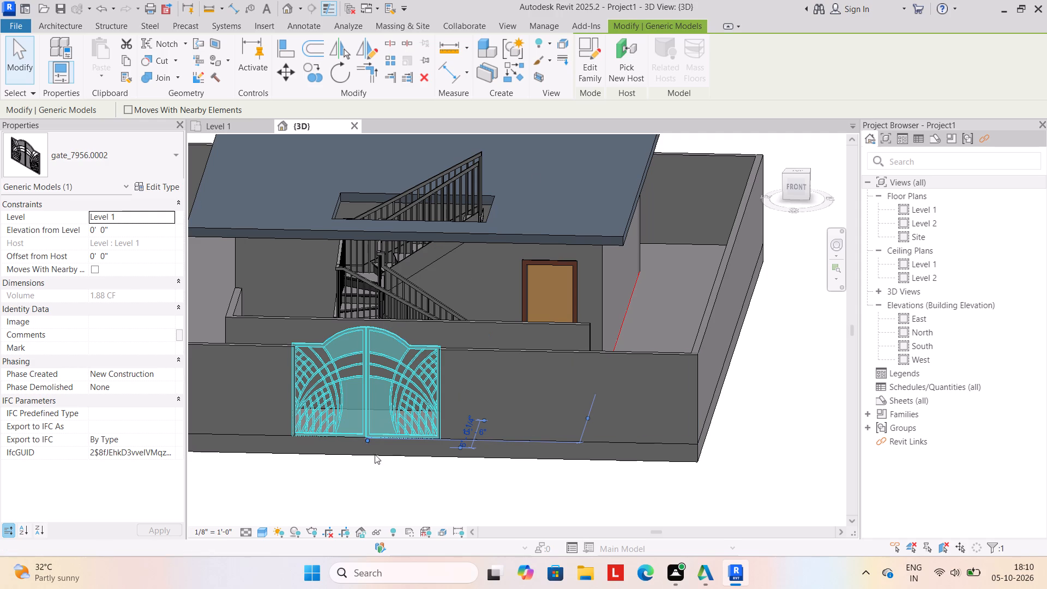
left_click(368, 474)
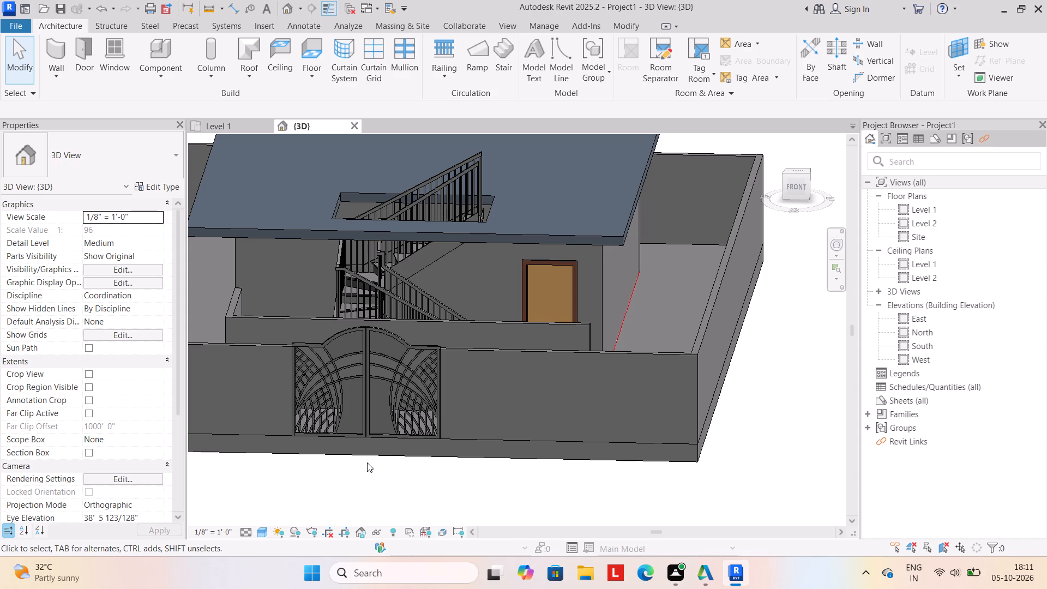
Open the North elevation view.
scroll(562, 416, "down", 5)
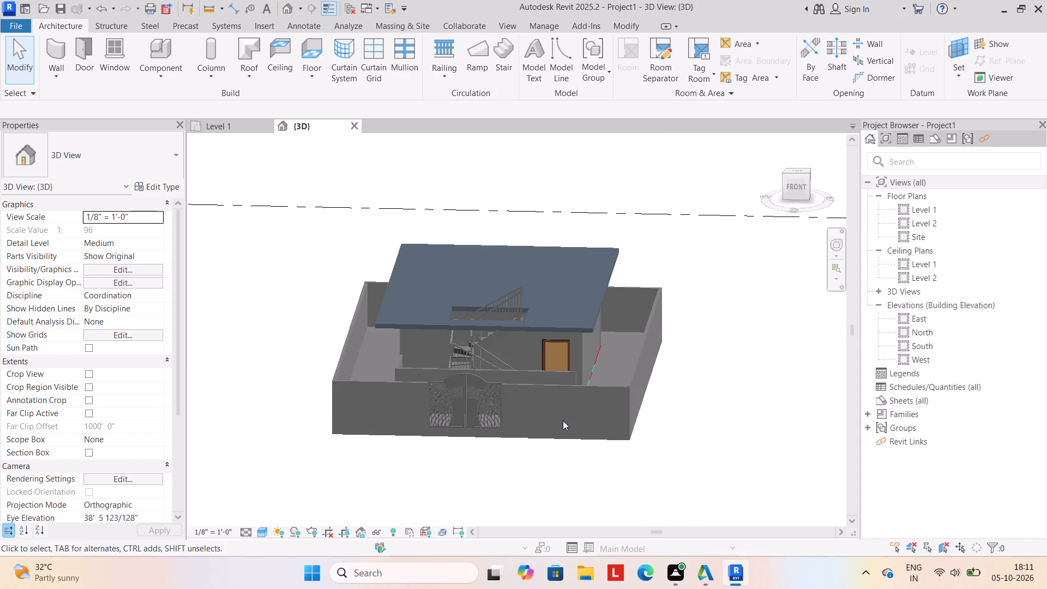
middle_click_drag(568, 426, 588, 400)
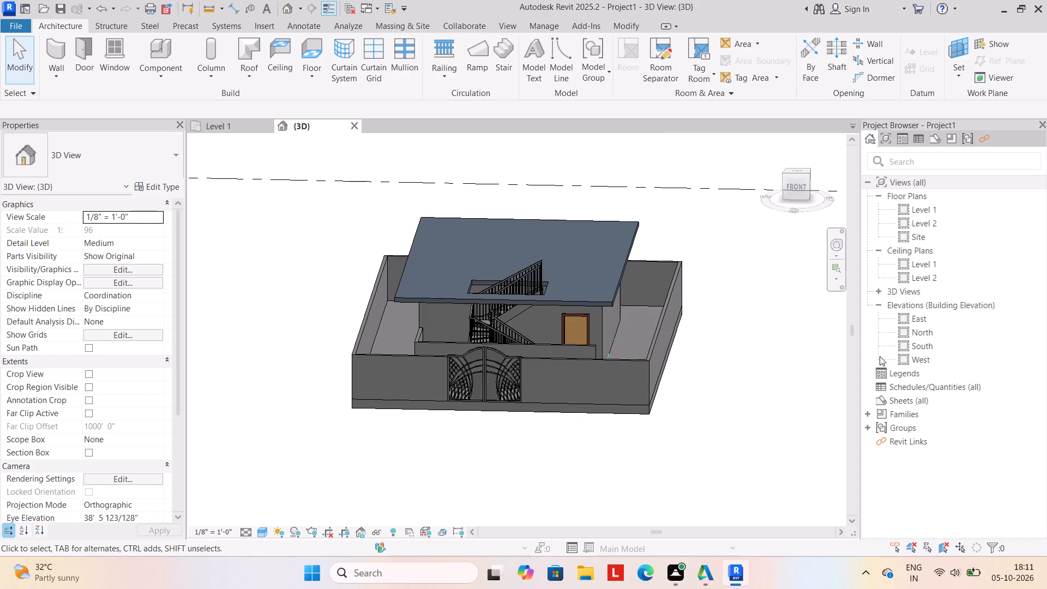
left_click(934, 332)
double_click(933, 331)
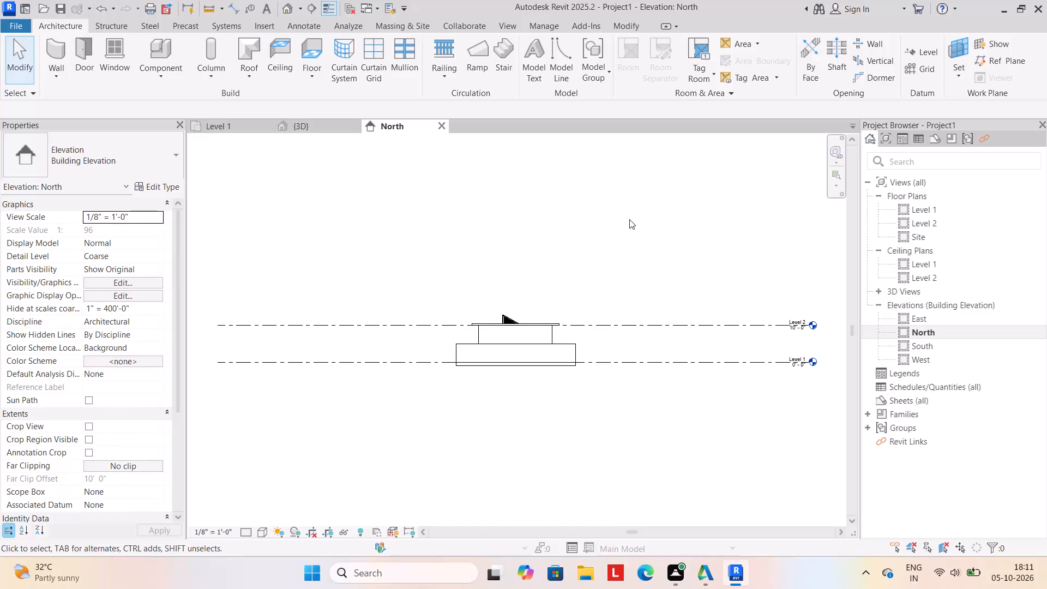
Add a new level offset 6" above Level 2 by picking the Level 2 line.
left_click(935, 48)
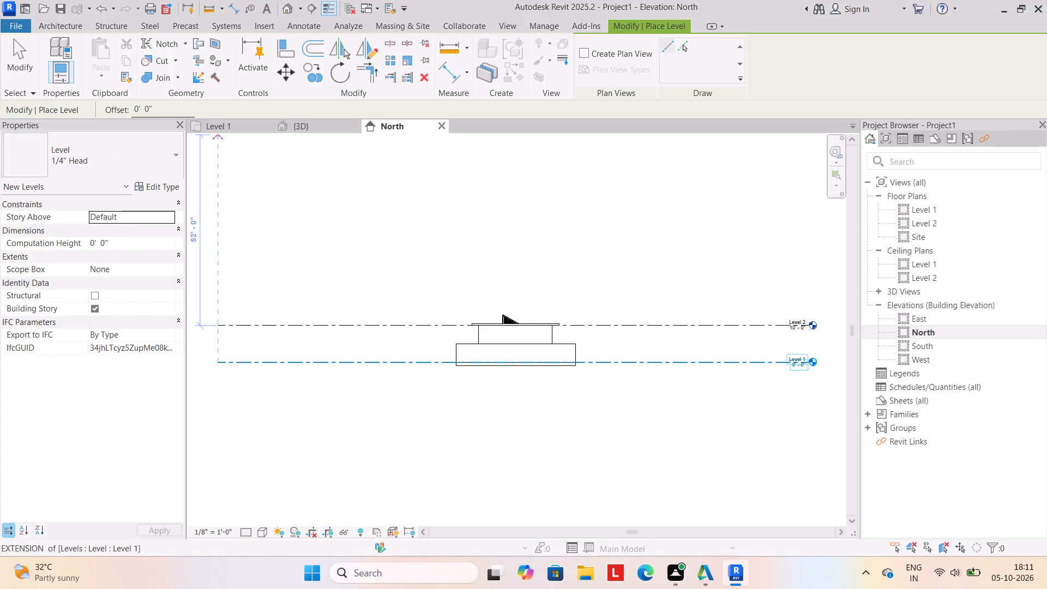
left_click(167, 108)
key("BackSpace")
key("BackSpace")
key("BackSpace")
key("BackSpace")
key("BackSpace")
key("BackSpace")
key("BackSpace")
key("BackSpace")
key("BackSpace")
key("BackSpace")
key("BackSpace")
type("6\"")
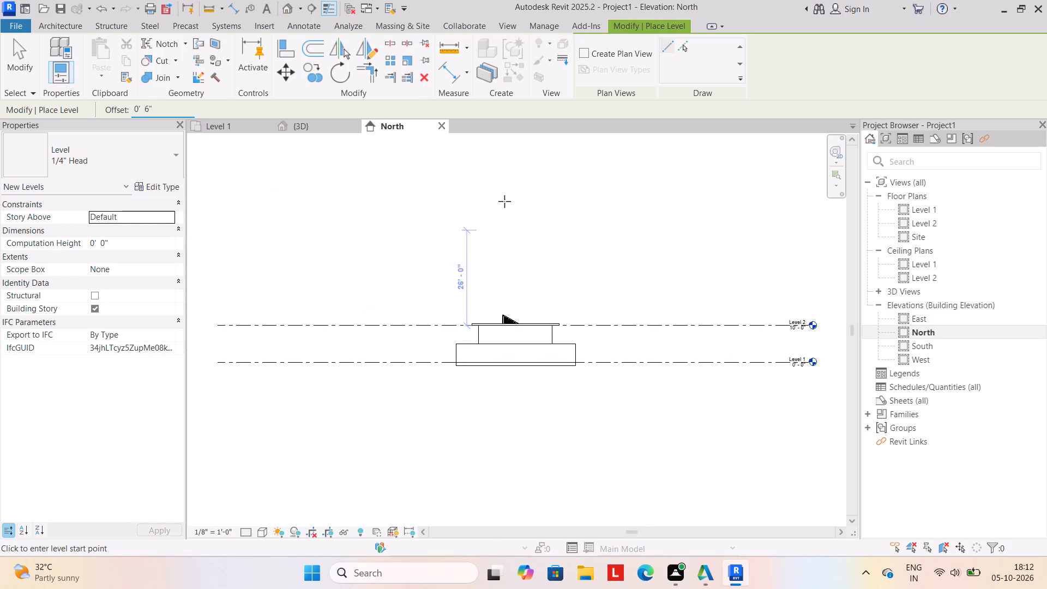
left_click(682, 45)
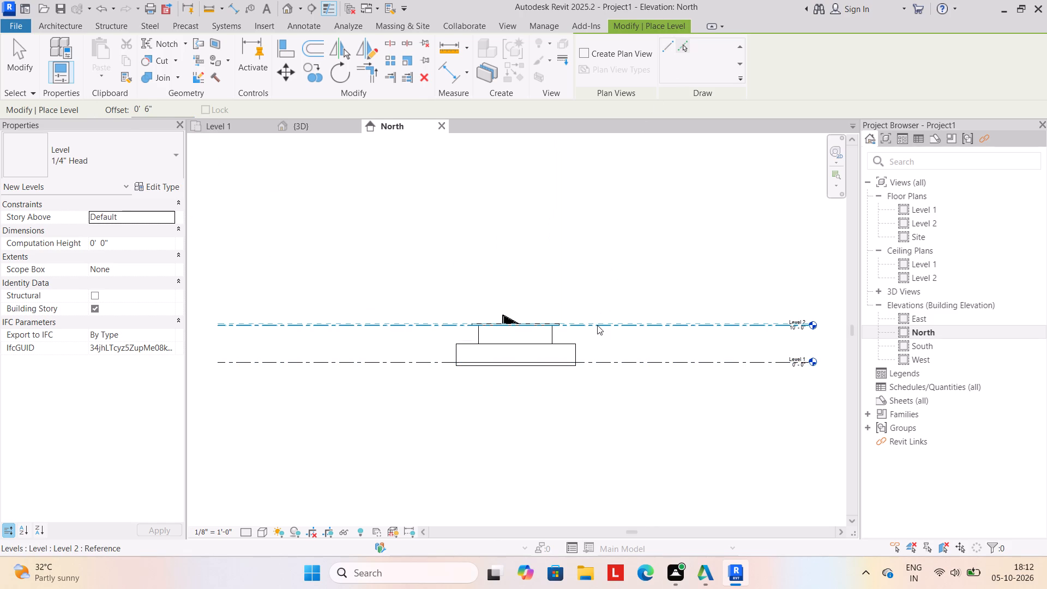
scroll(593, 325, "up", 4)
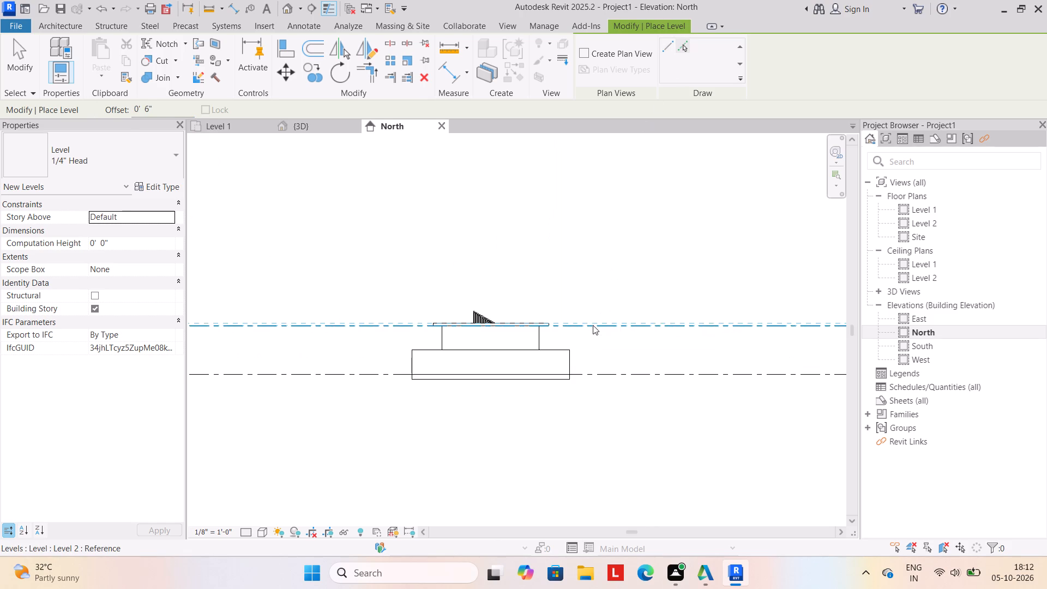
scroll(593, 325, "up", 2)
left_click(593, 325)
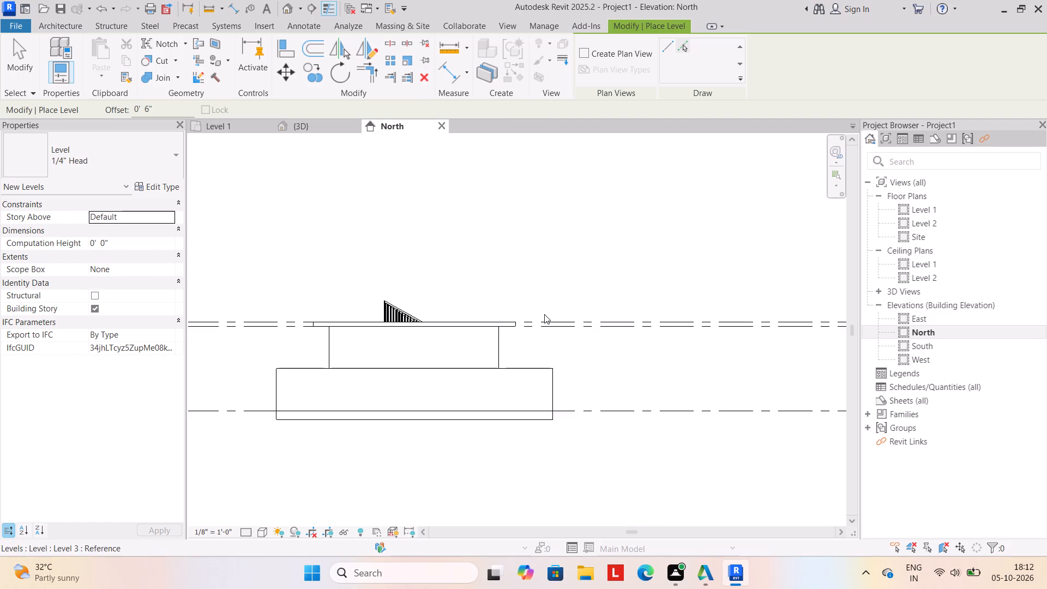
Set the level offset to 10' 6" and add a level above Level 3 by picking its line.
scroll(544, 314, "down", 2)
scroll(556, 242, "down", 1)
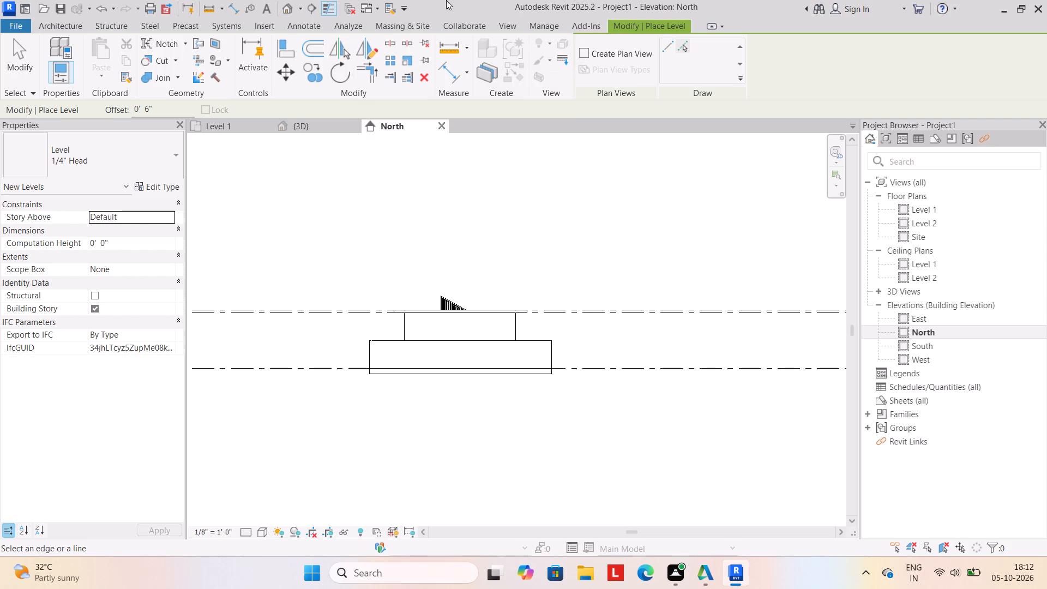
left_click(683, 46)
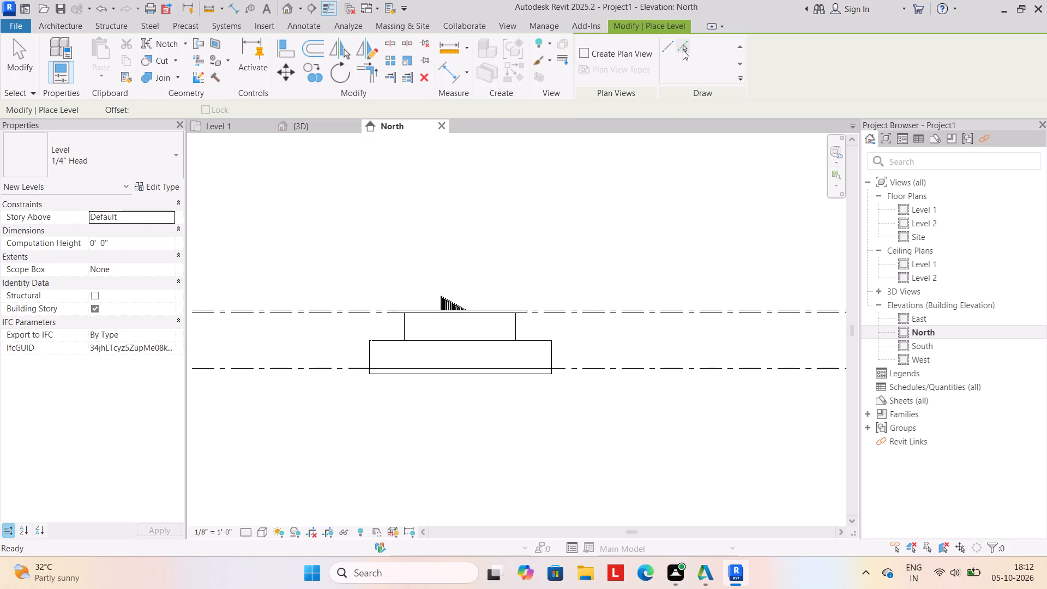
left_click(166, 112)
key("BackSpace")
key("BackSpace")
key("BackSpace")
key("BackSpace")
key("BackSpace")
key("BackSpace")
key("BackSpace")
key("BackSpace")
key("BackSpace")
key("BackSpace")
key("BackSpace")
key("BackSpace")
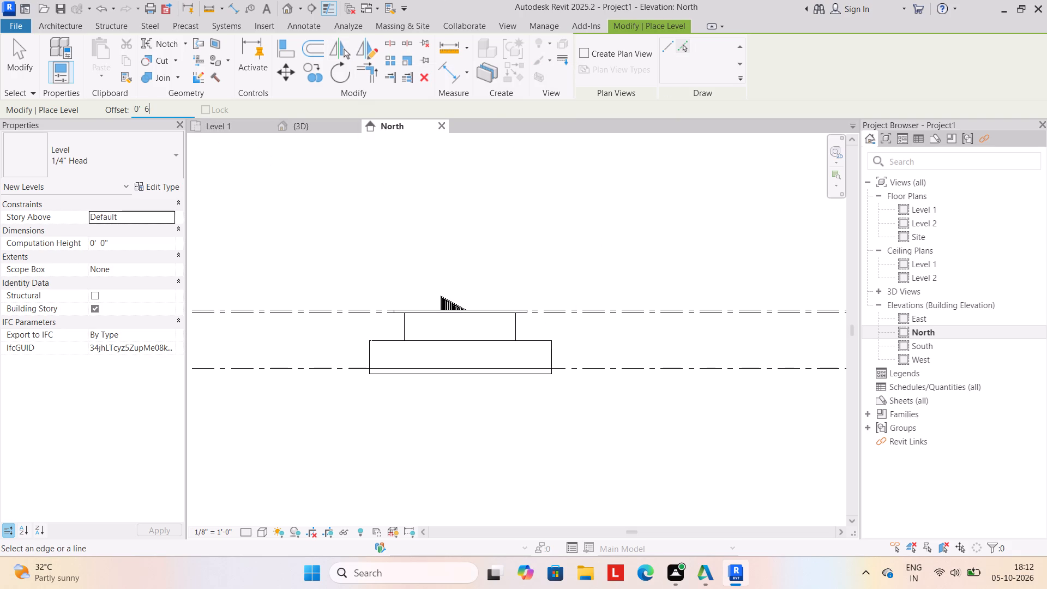
type("10")
type("'6\"")
left_click(685, 44)
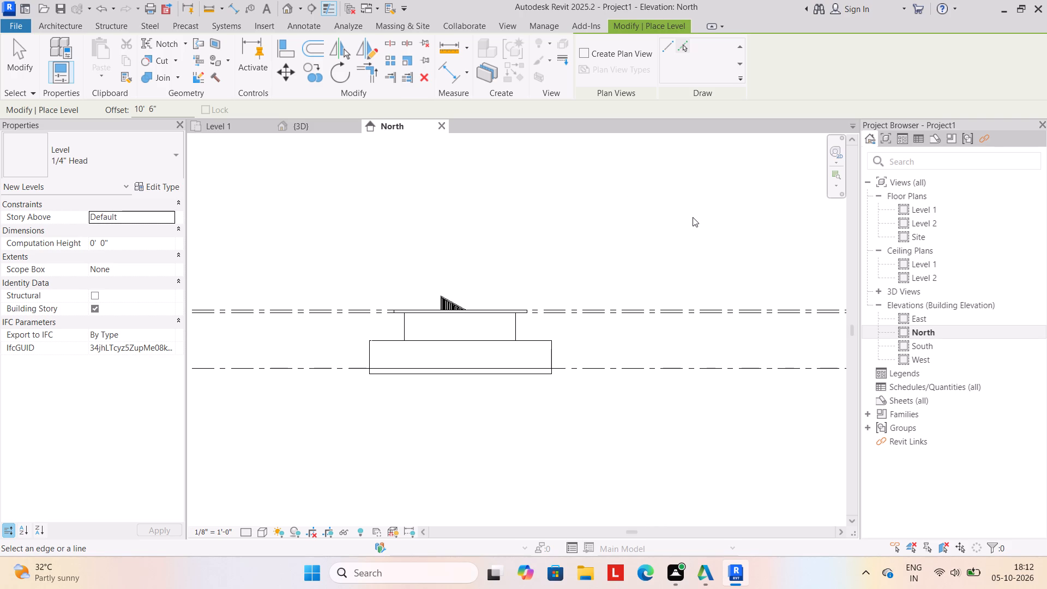
scroll(625, 305, "up", 4)
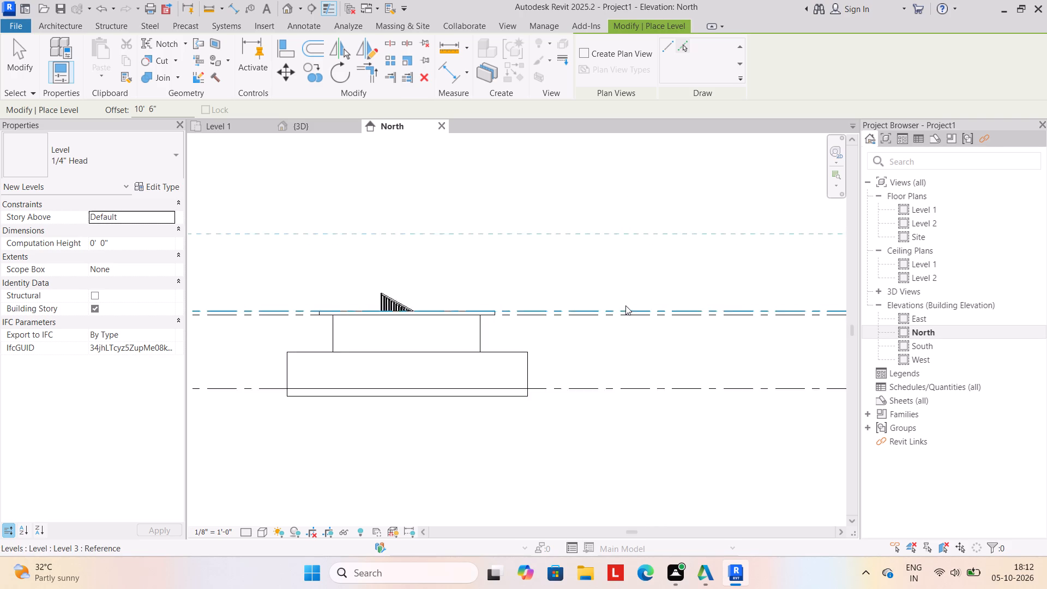
left_click(689, 48)
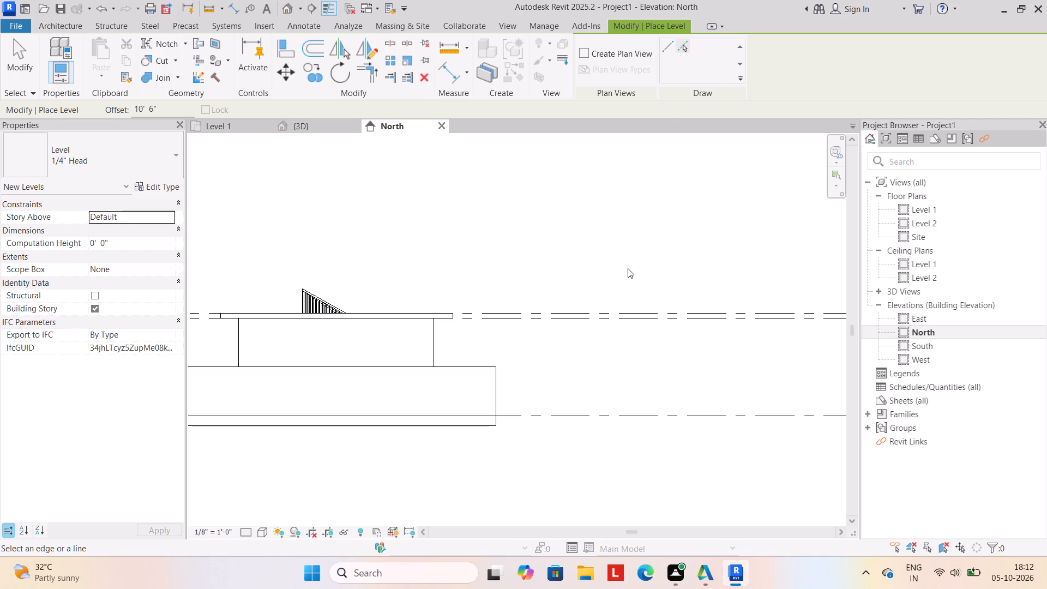
left_click(621, 310)
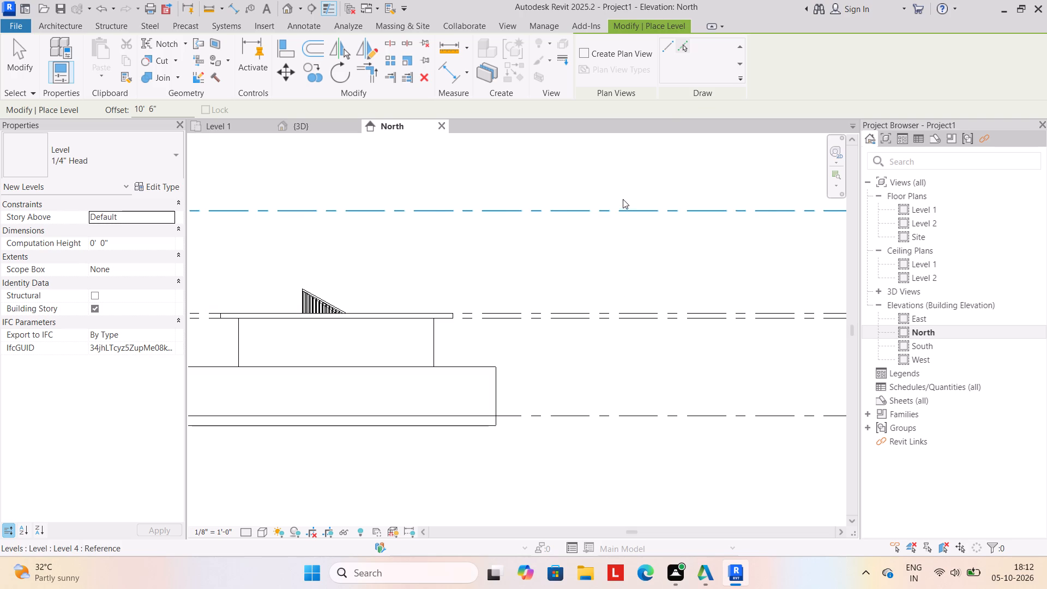
Add three more levels above Level 4, each offset 10' 6" from the level below it.
scroll(620, 214, "down", 5)
middle_click_drag(610, 218, 613, 284)
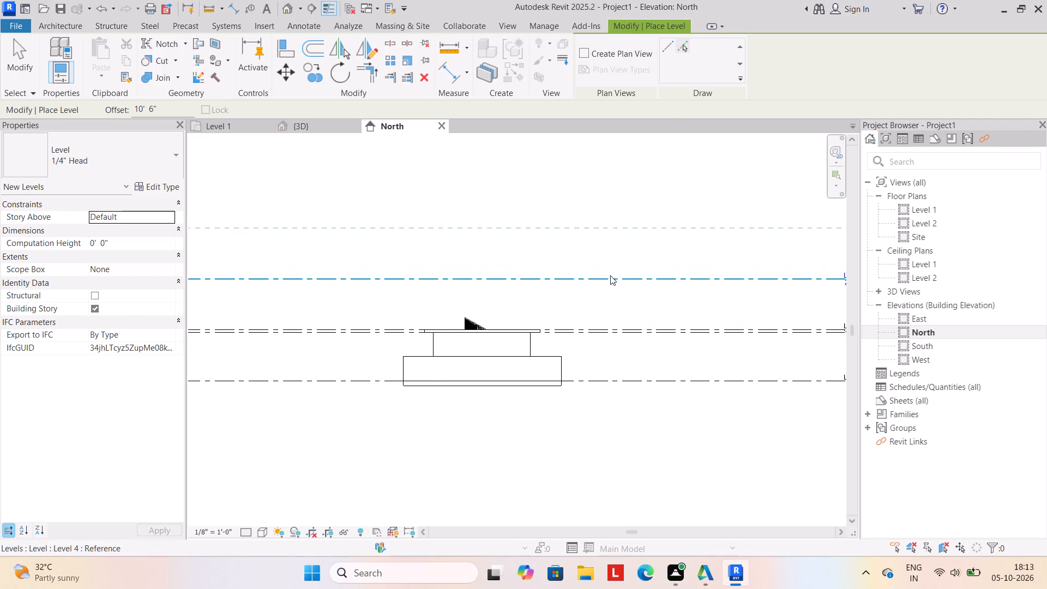
left_click(610, 275)
scroll(613, 269, "down", 5)
middle_click_drag(600, 272, 573, 286)
scroll(575, 263, "up", 5)
middle_click_drag(663, 261, 599, 279)
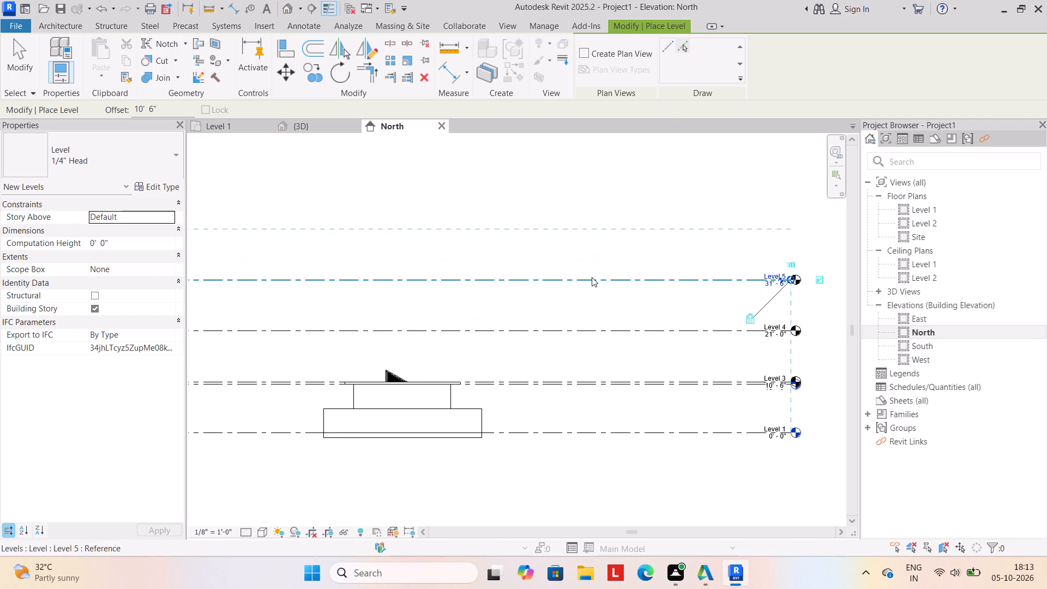
left_click(592, 277)
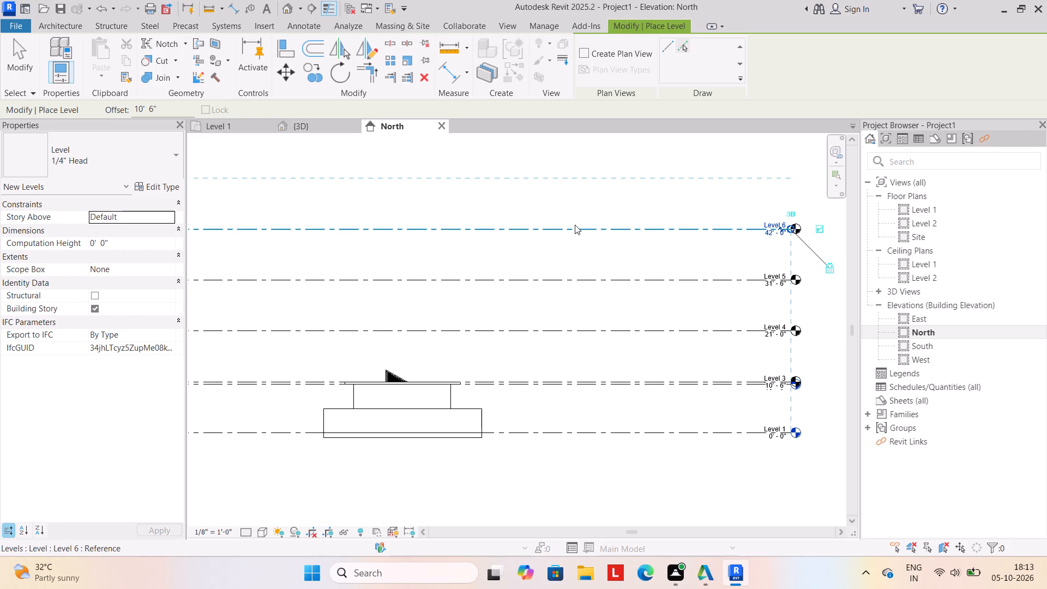
left_click(575, 225)
scroll(576, 245, "down", 9)
middle_click_drag(581, 272, 588, 299)
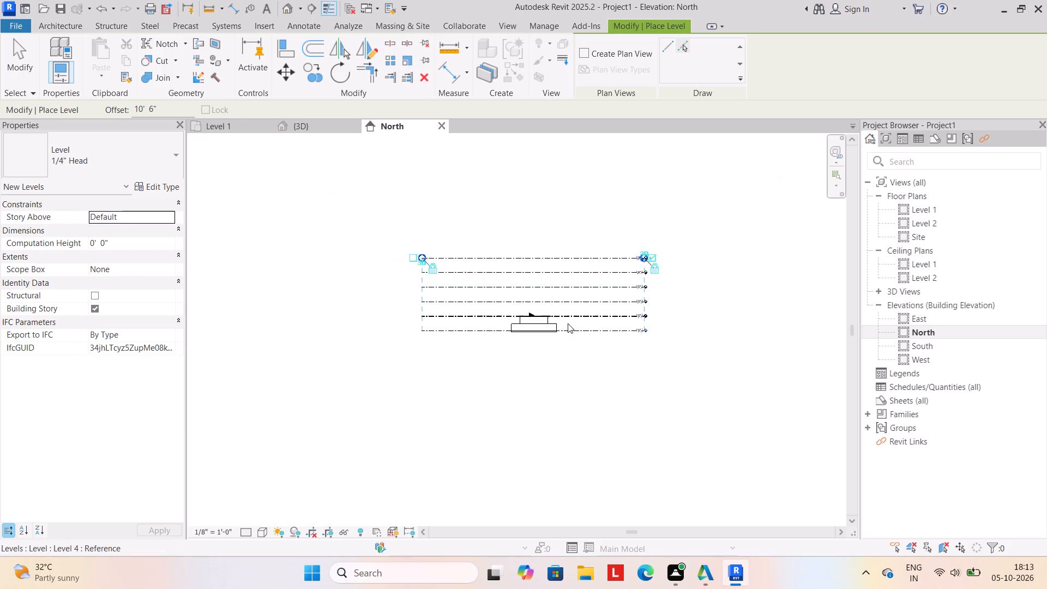
scroll(565, 329, "up", 4)
Examine the house, roof, stair and gated boundary wall in the 3D view.
left_click(296, 125)
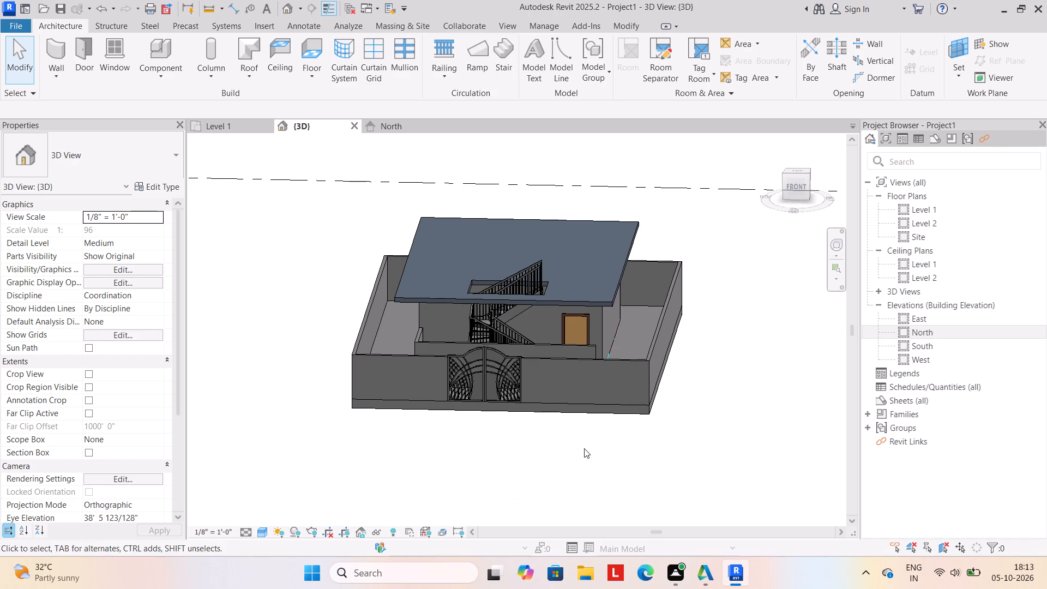
middle_click_drag(585, 449, 593, 405)
scroll(583, 447, "up", 1)
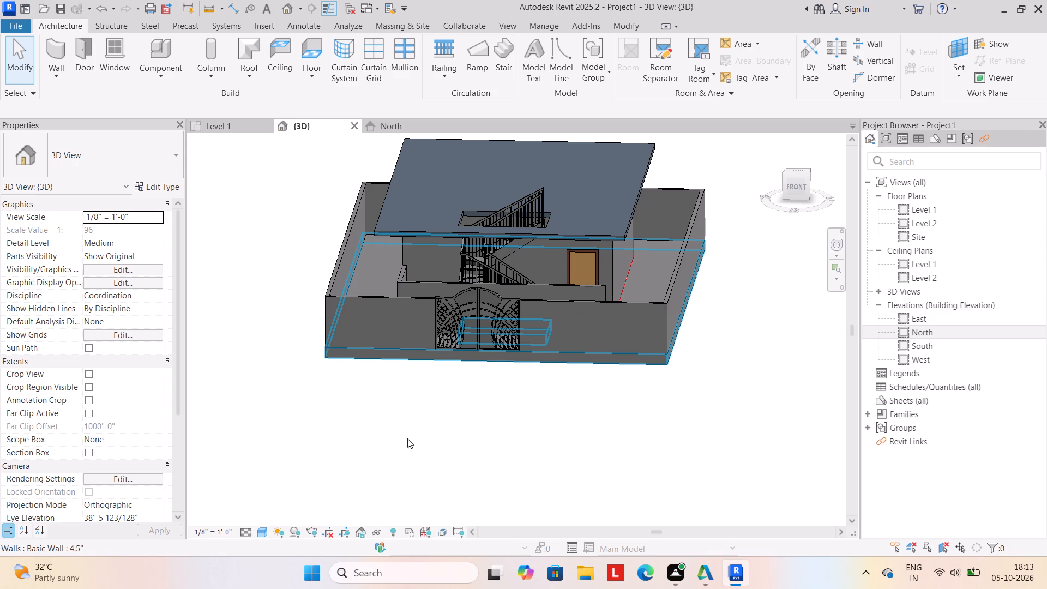
middle_click_drag(359, 408, 349, 430)
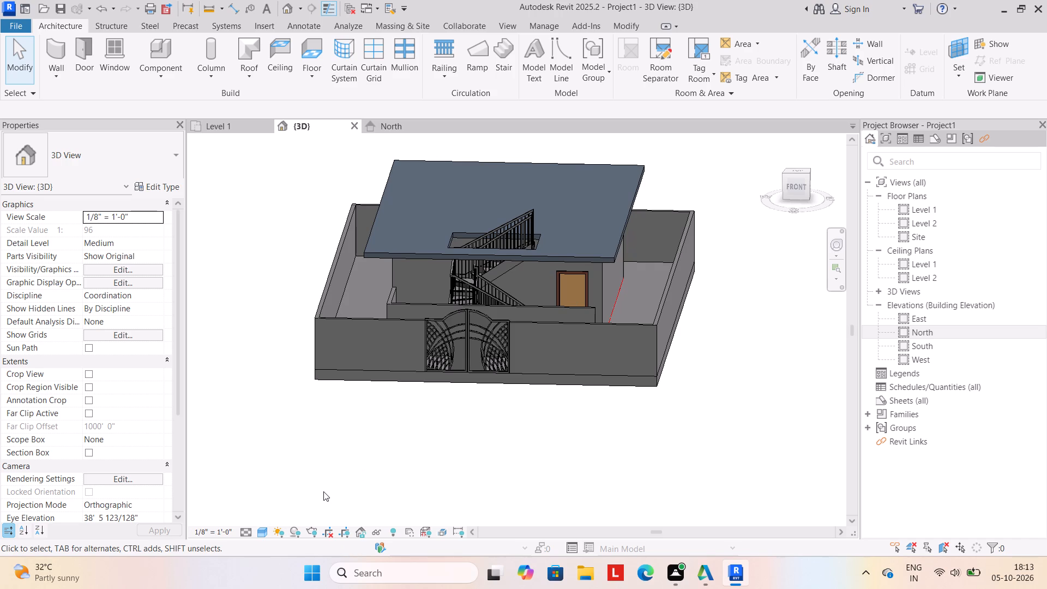
scroll(555, 311, "up", 4)
scroll(556, 314, "down", 5)
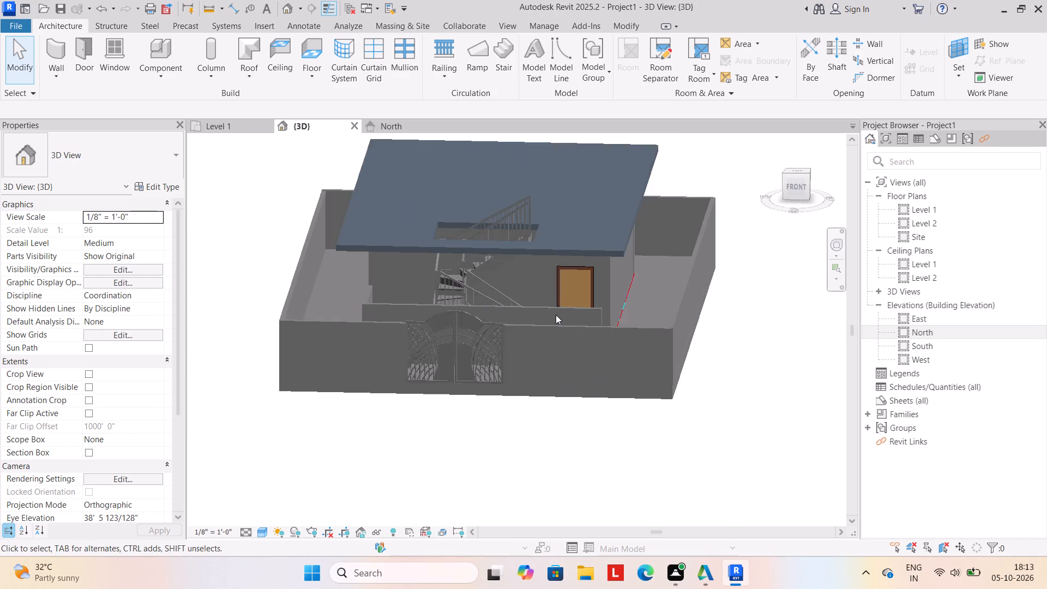
scroll(560, 356, "down", 2)
middle_click_drag(478, 439, 484, 419)
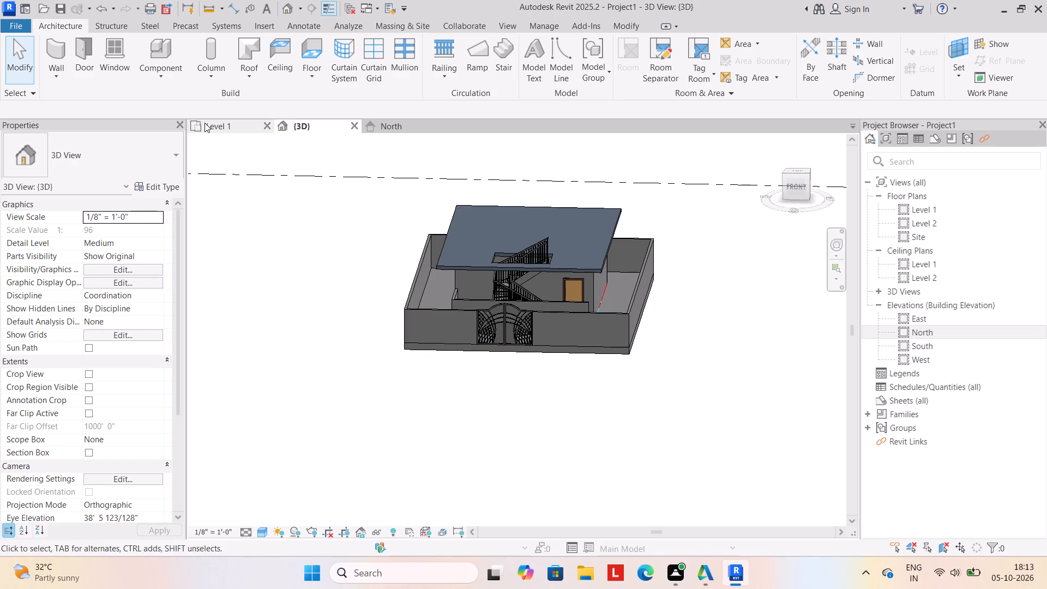
Examine the Level 1 floor plan, covering the rooms, stair and boundary wall.
left_click(222, 125)
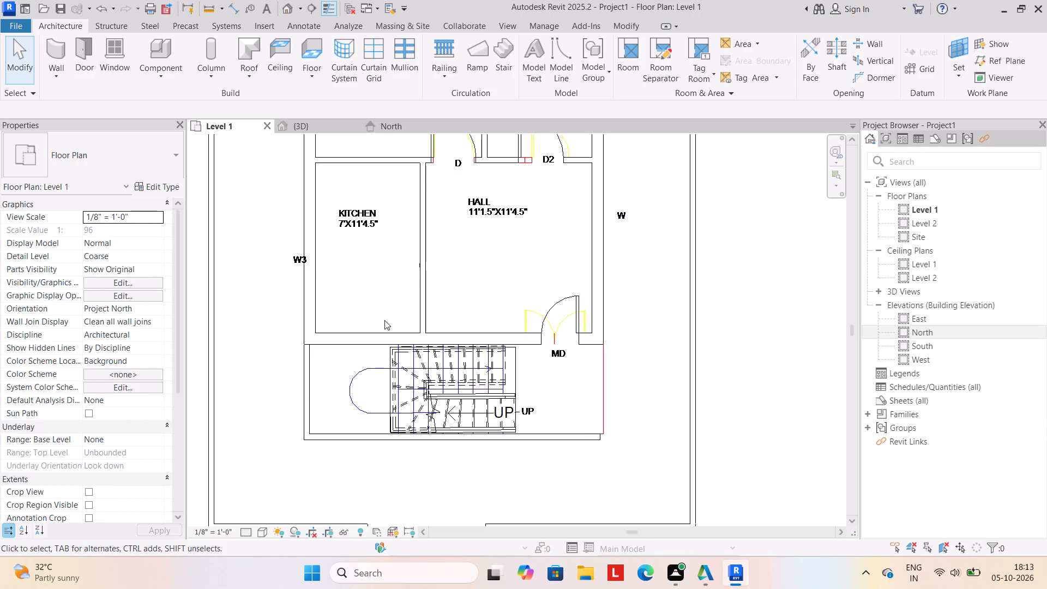
scroll(383, 371, "down", 4)
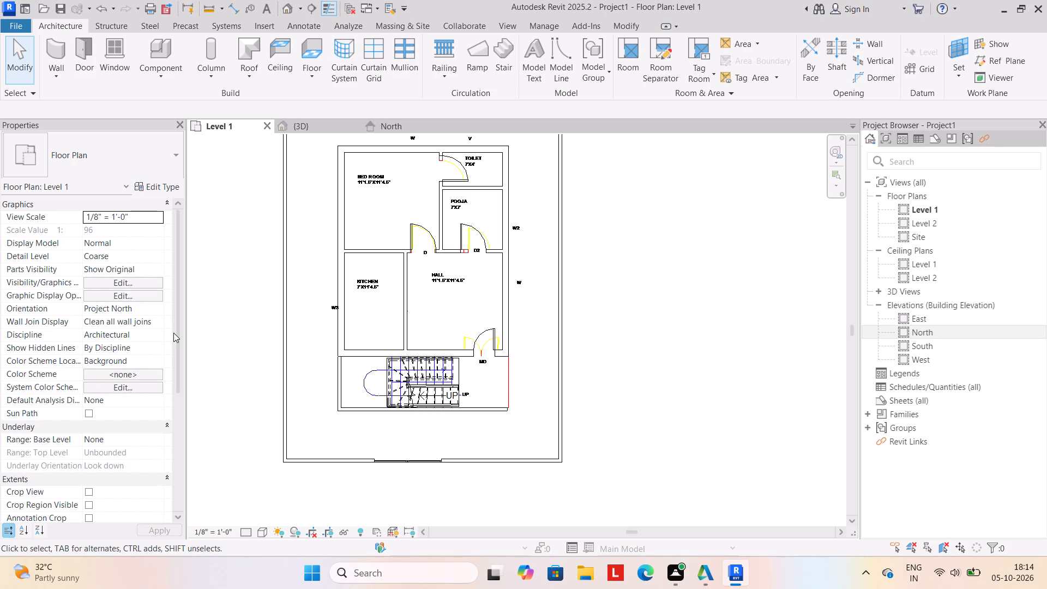
scroll(303, 314, "down", 1)
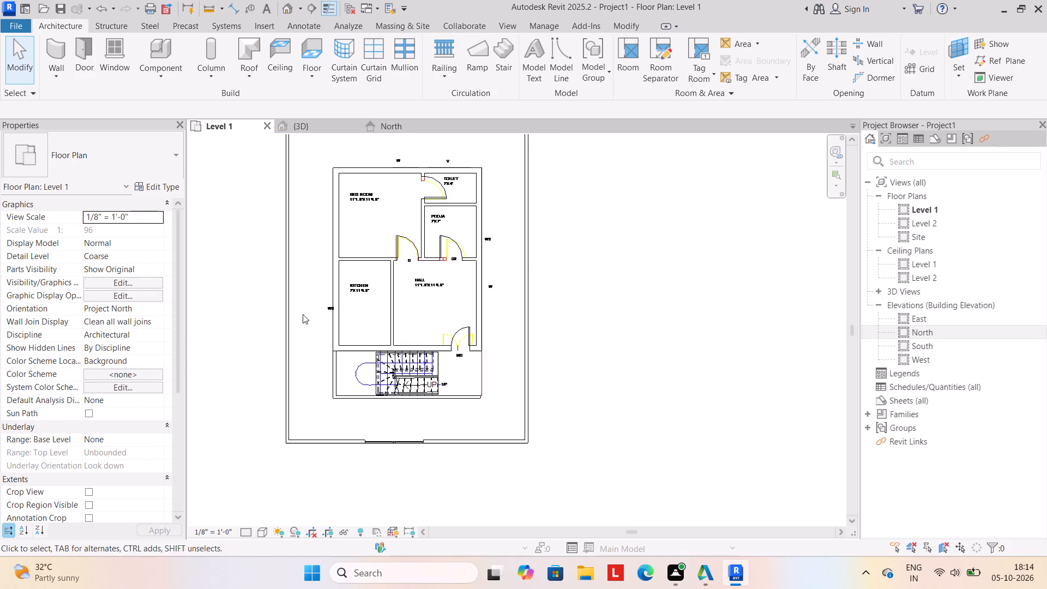
middle_click_drag(303, 314, 341, 335)
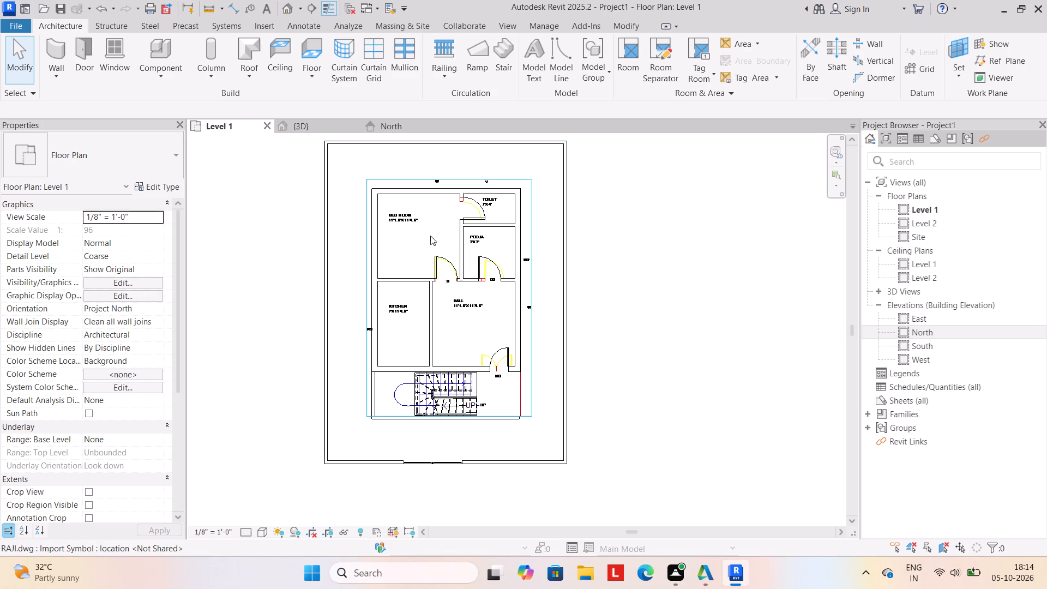
scroll(428, 298, "down", 2)
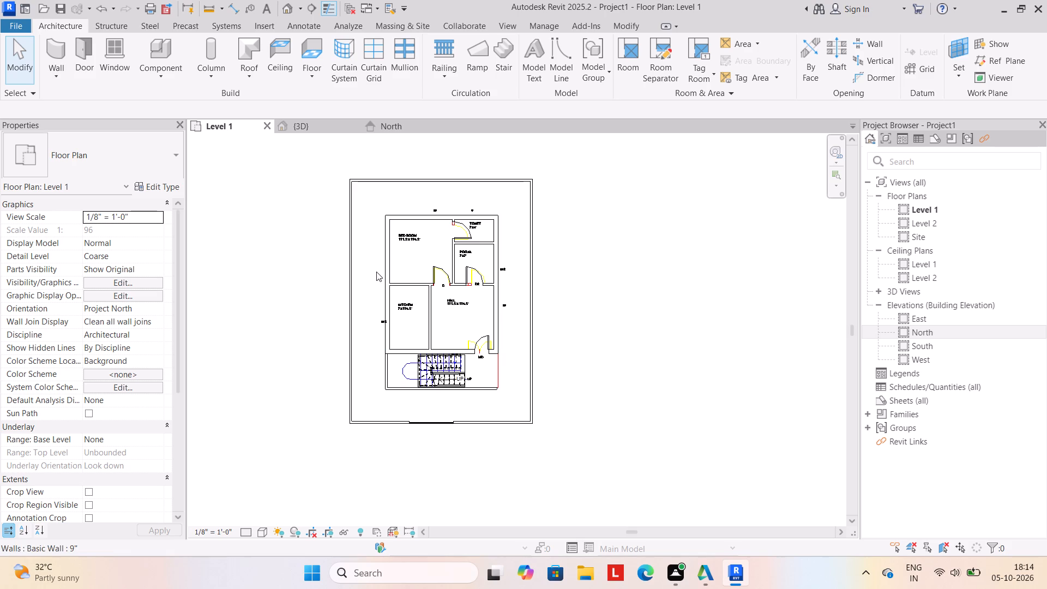
scroll(420, 263, "down", 1)
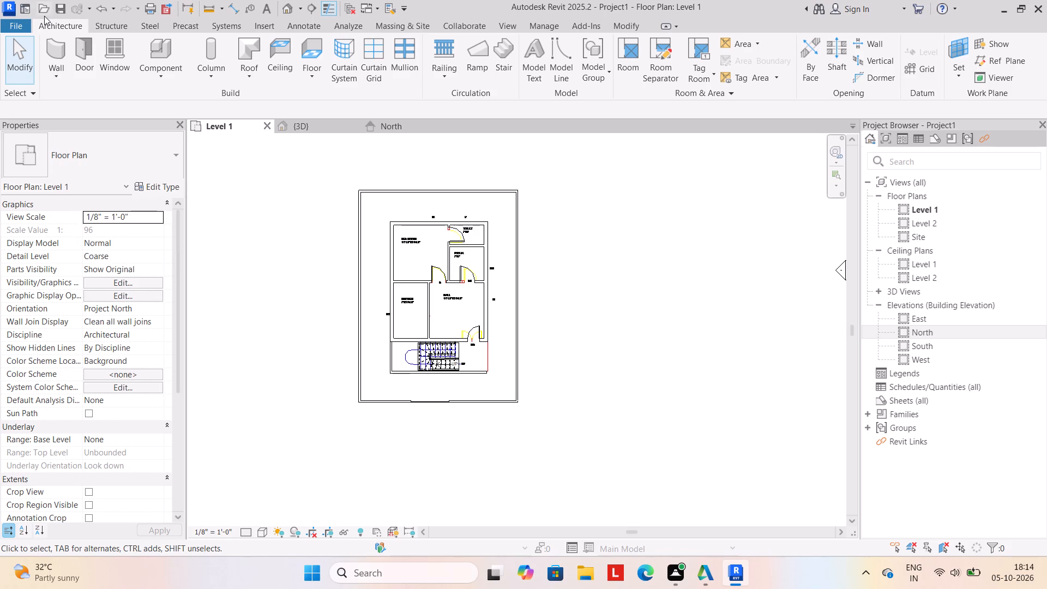
scroll(429, 316, "down", 1)
middle_click_drag(424, 317, 396, 315)
scroll(404, 315, "up", 2)
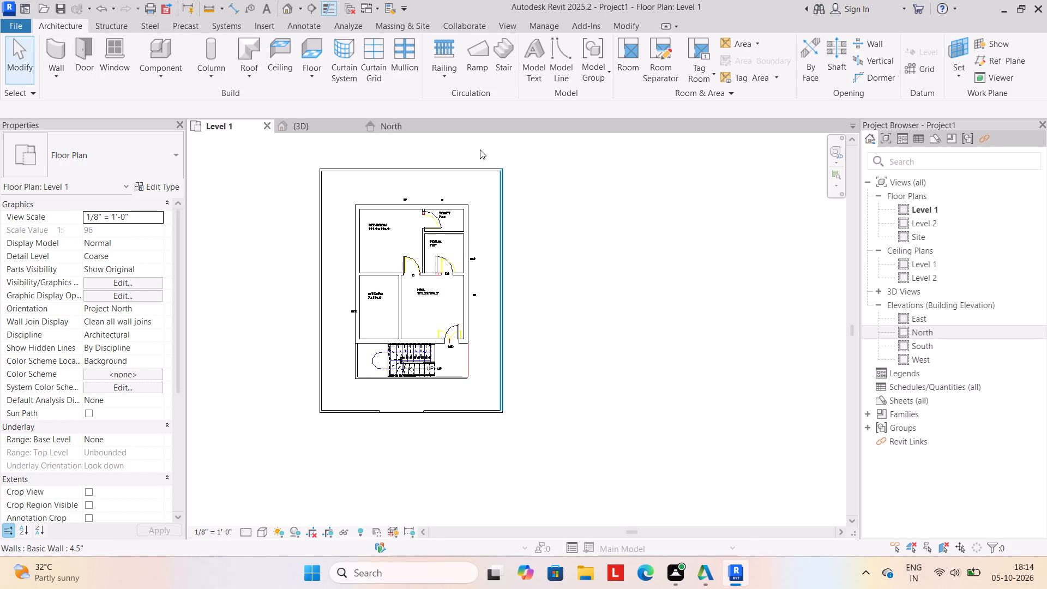
left_click(320, 133)
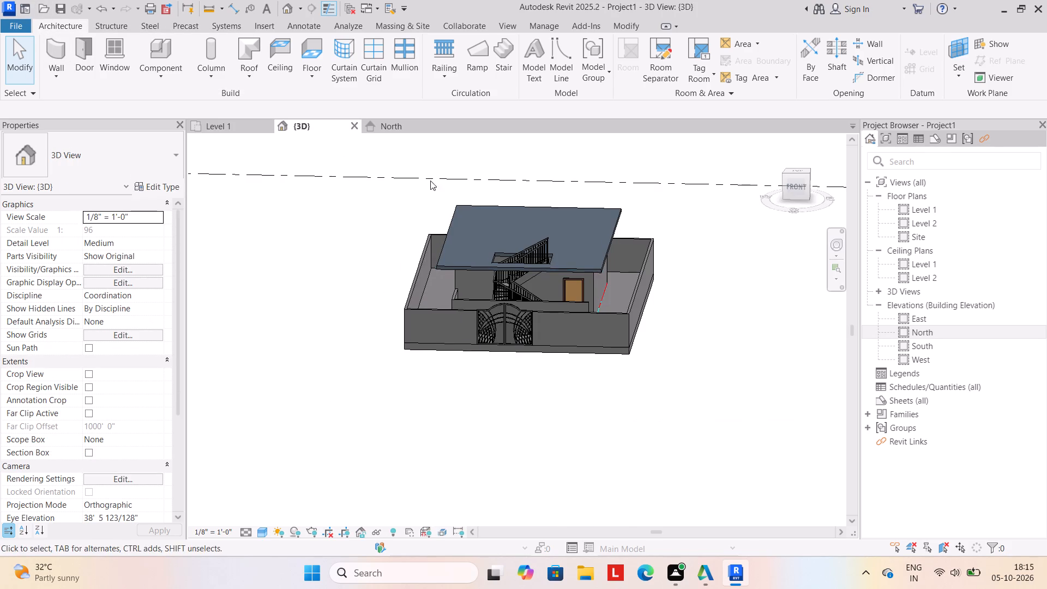
Temporarily hide the 4.5" north boundary wall in the North elevation view.
left_click(416, 133)
scroll(527, 325, "up", 4)
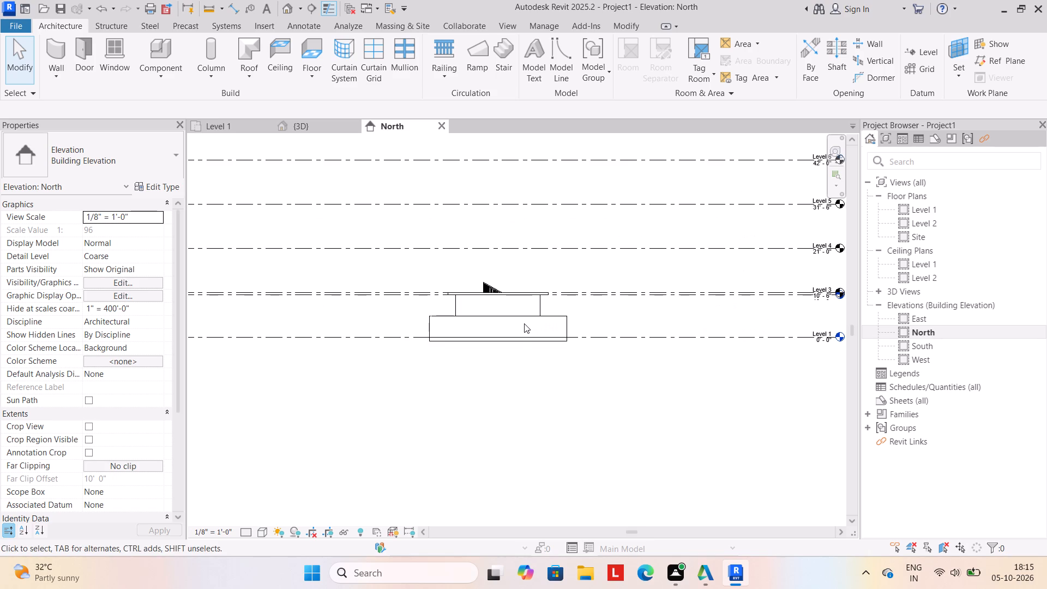
left_click(507, 316)
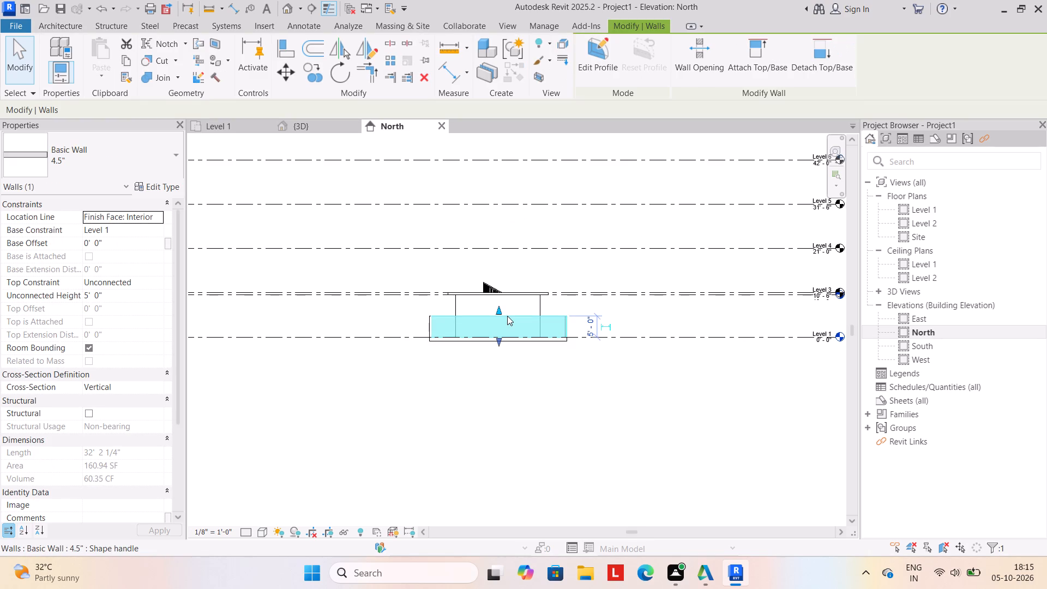
type("HH")
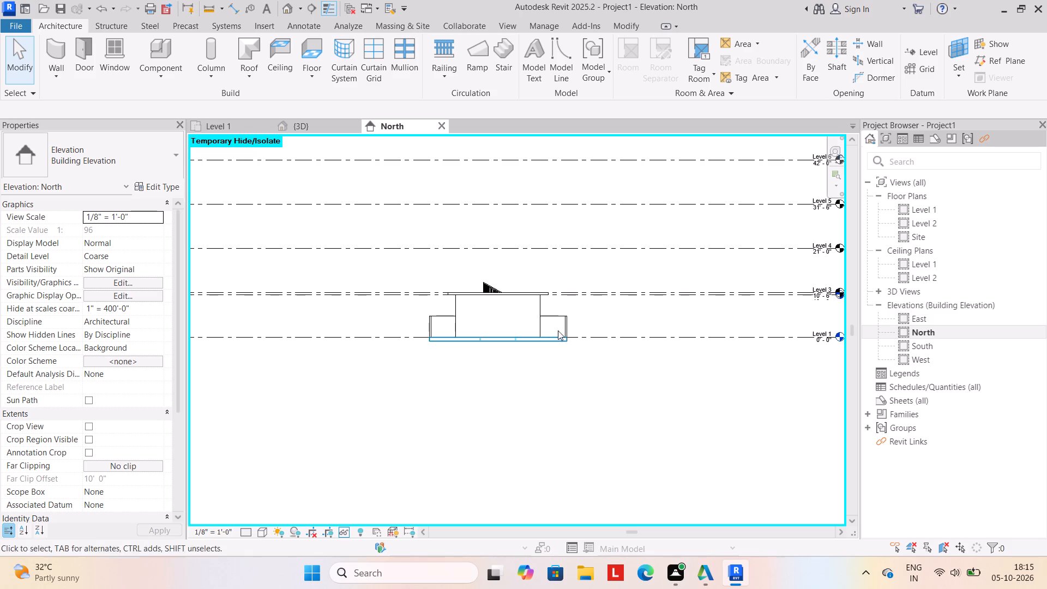
Temporarily hide the two remaining 4.5" boundary walls, 5' high, that flank the house in the North elevation.
left_click(555, 316)
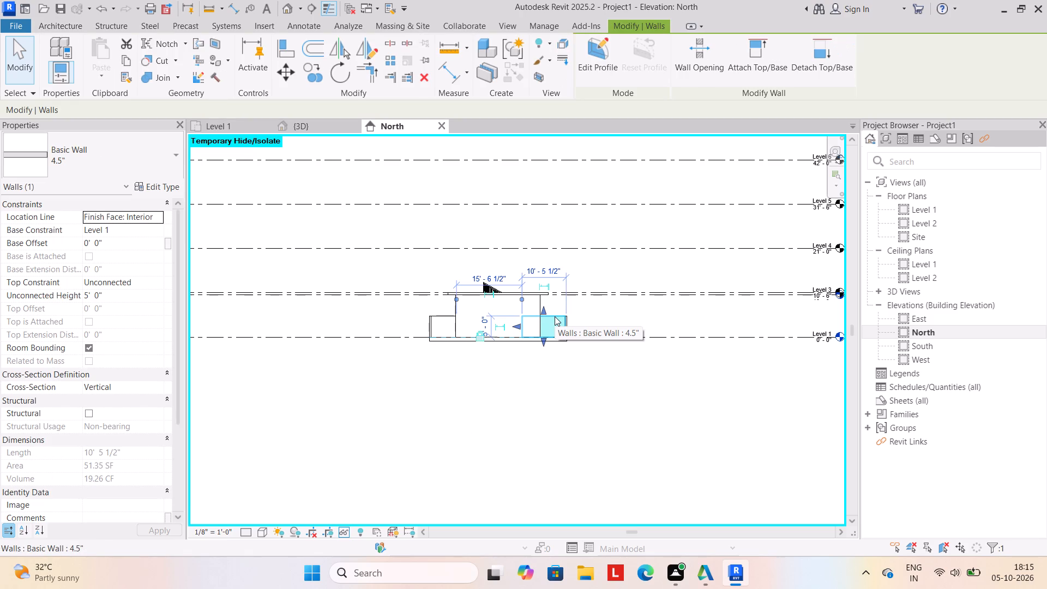
type("HH")
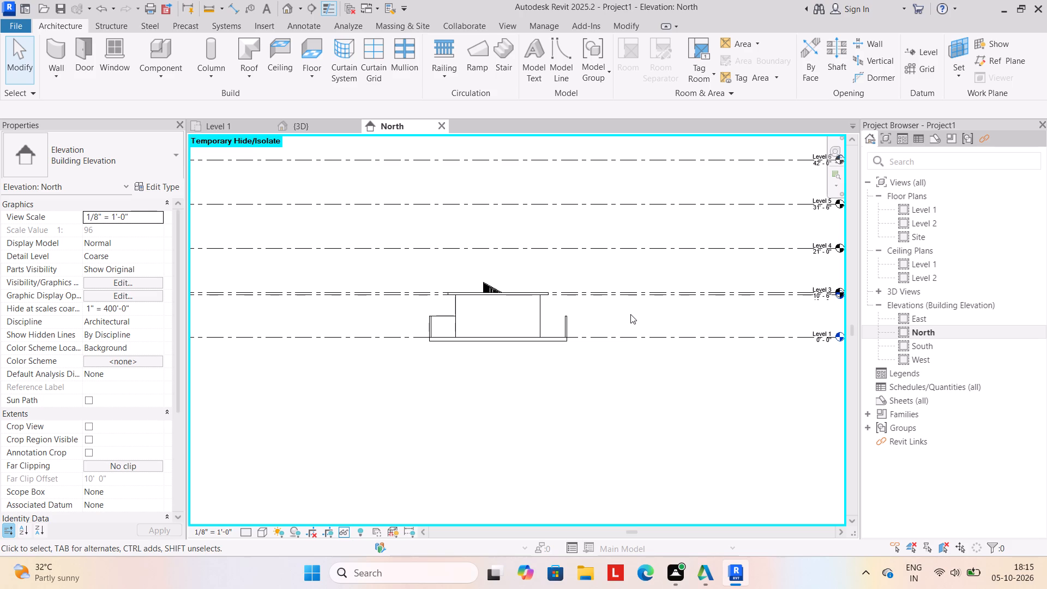
left_click(442, 315)
scroll(346, 312, "up", 1)
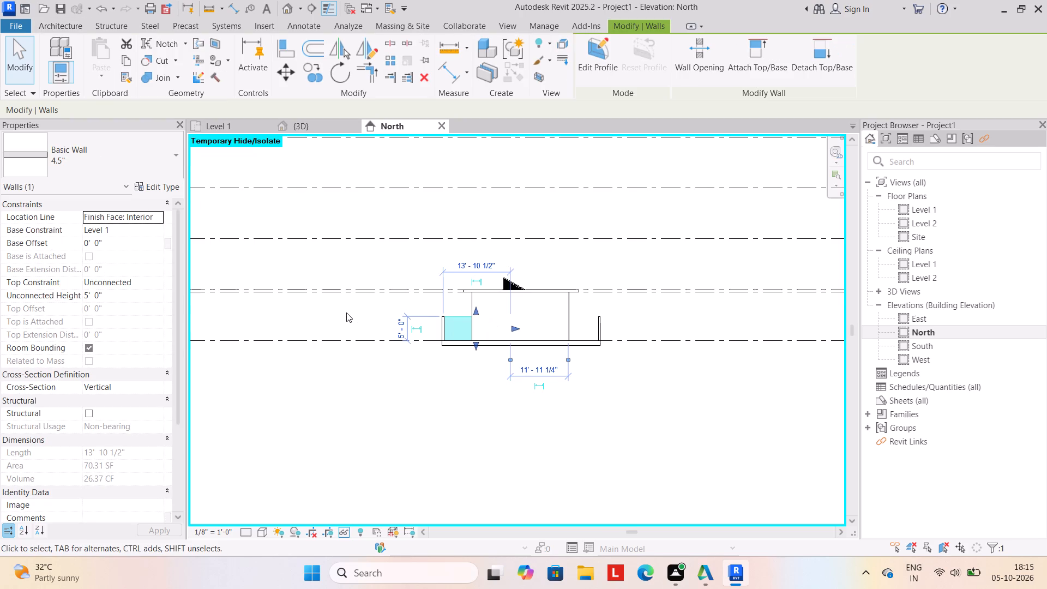
type("HH")
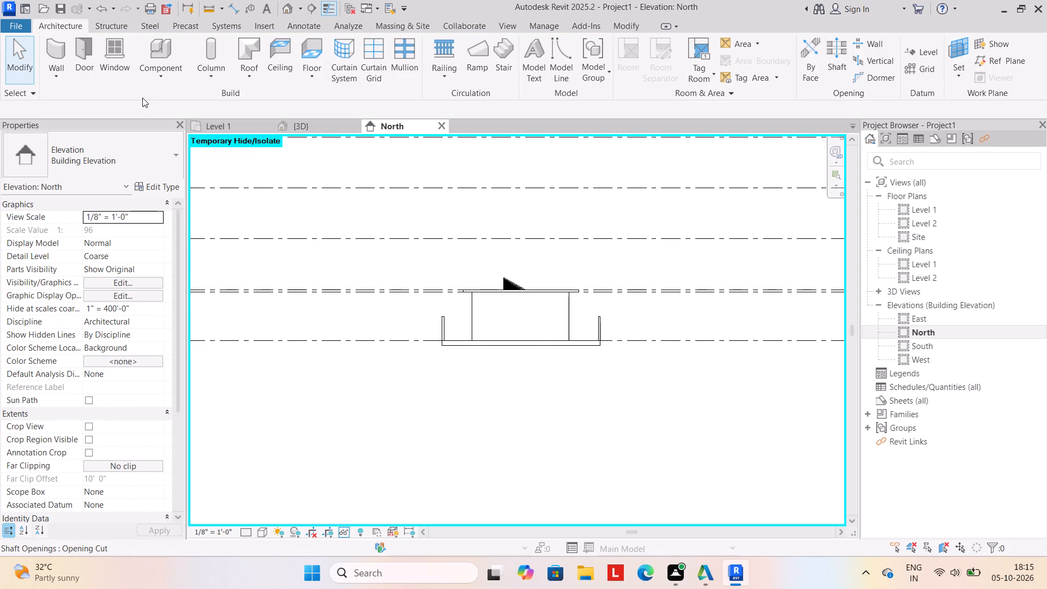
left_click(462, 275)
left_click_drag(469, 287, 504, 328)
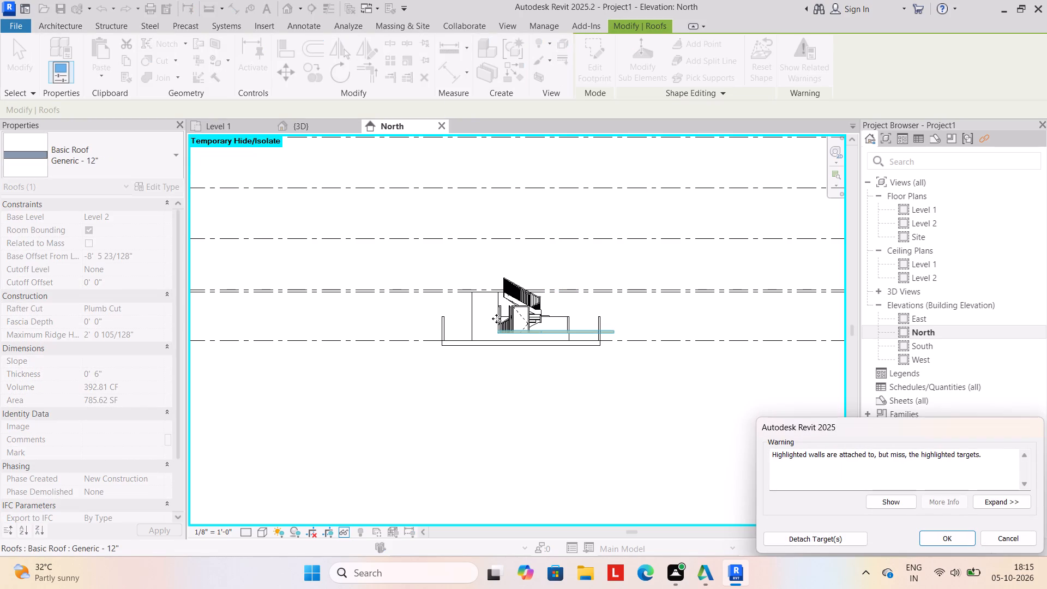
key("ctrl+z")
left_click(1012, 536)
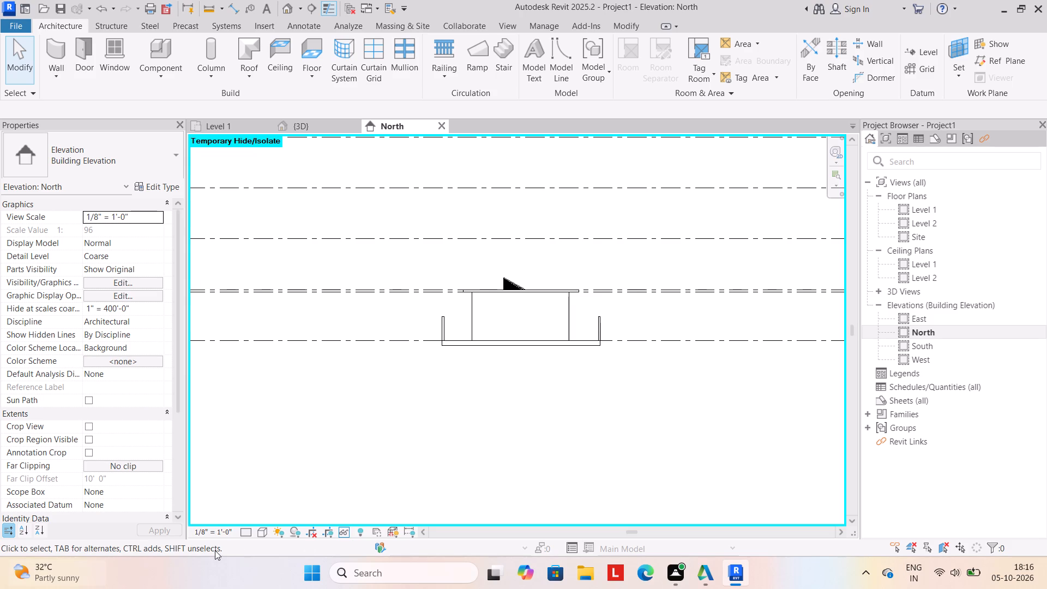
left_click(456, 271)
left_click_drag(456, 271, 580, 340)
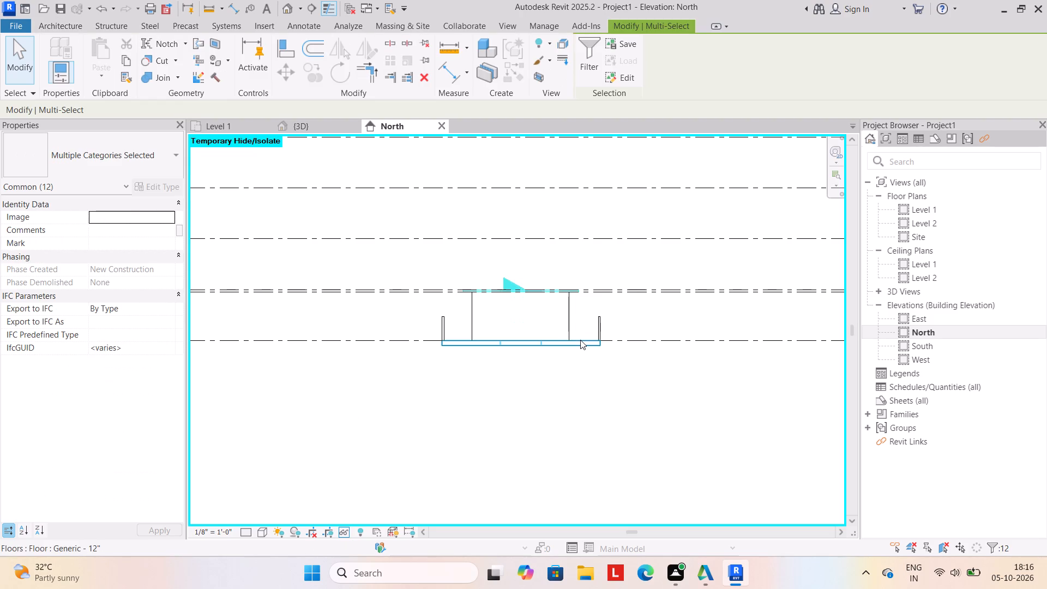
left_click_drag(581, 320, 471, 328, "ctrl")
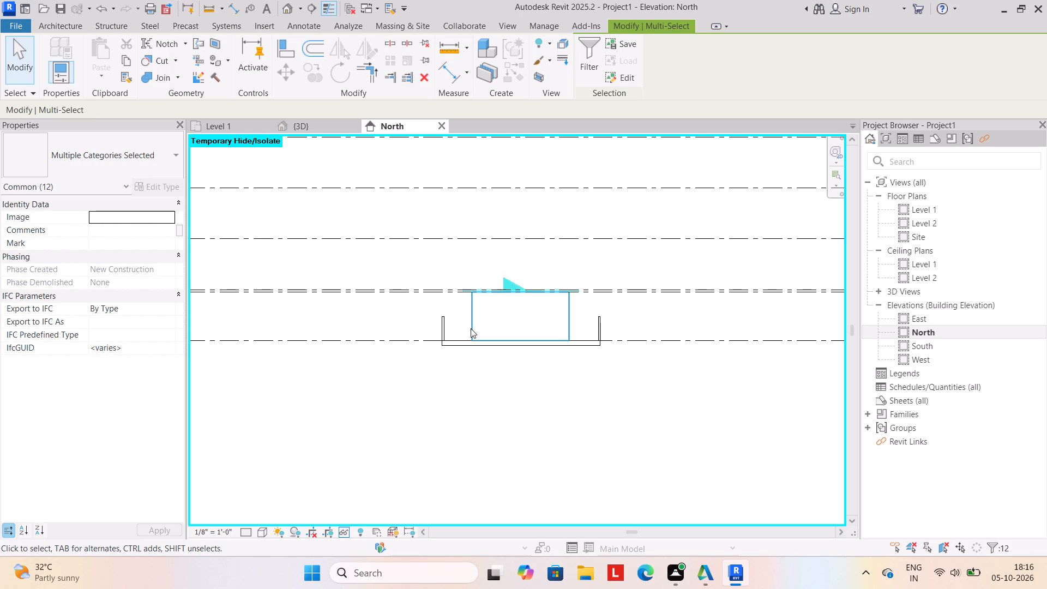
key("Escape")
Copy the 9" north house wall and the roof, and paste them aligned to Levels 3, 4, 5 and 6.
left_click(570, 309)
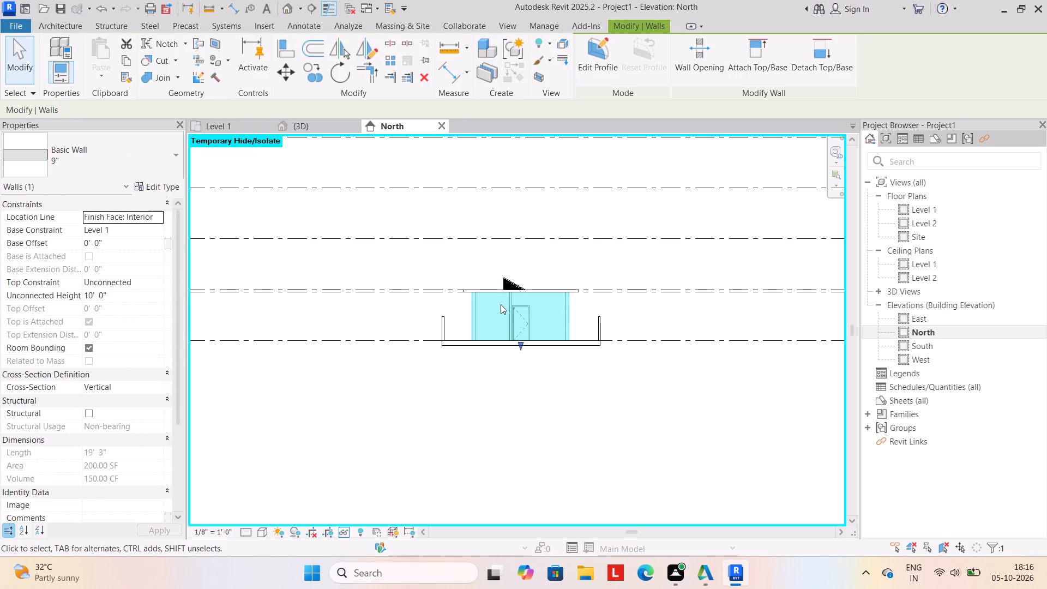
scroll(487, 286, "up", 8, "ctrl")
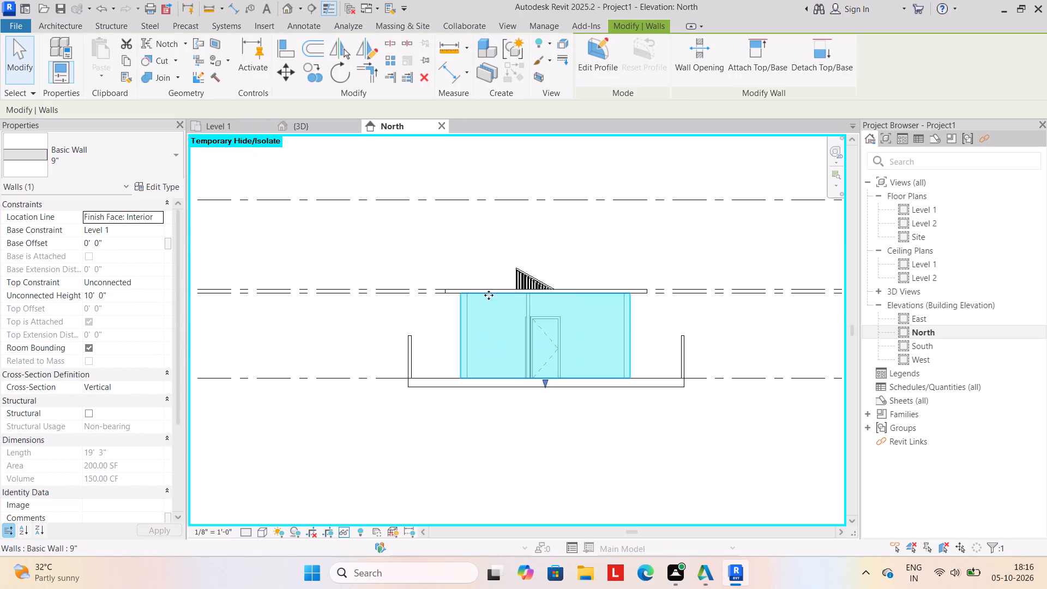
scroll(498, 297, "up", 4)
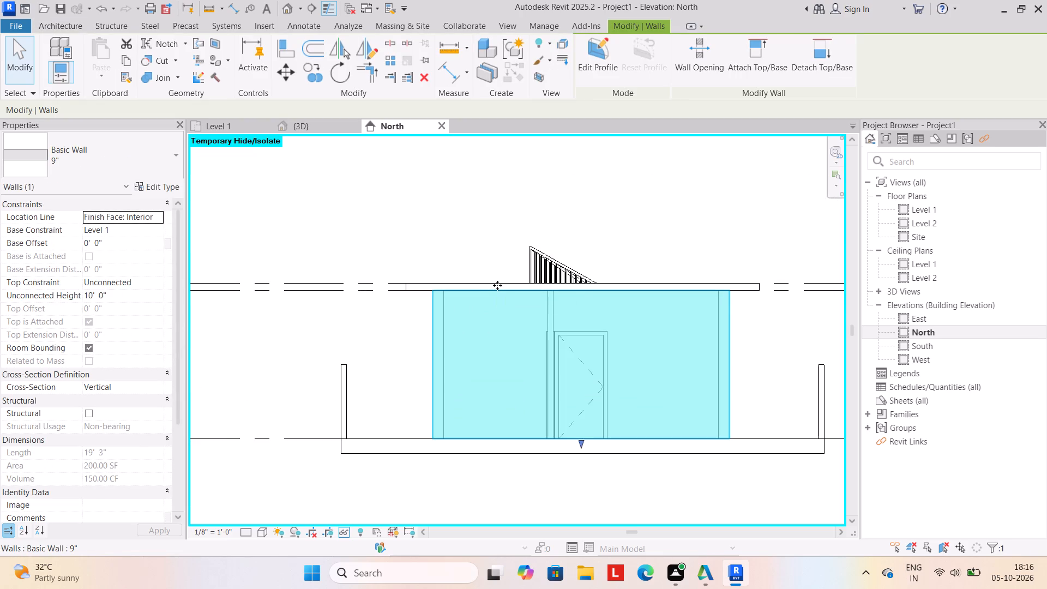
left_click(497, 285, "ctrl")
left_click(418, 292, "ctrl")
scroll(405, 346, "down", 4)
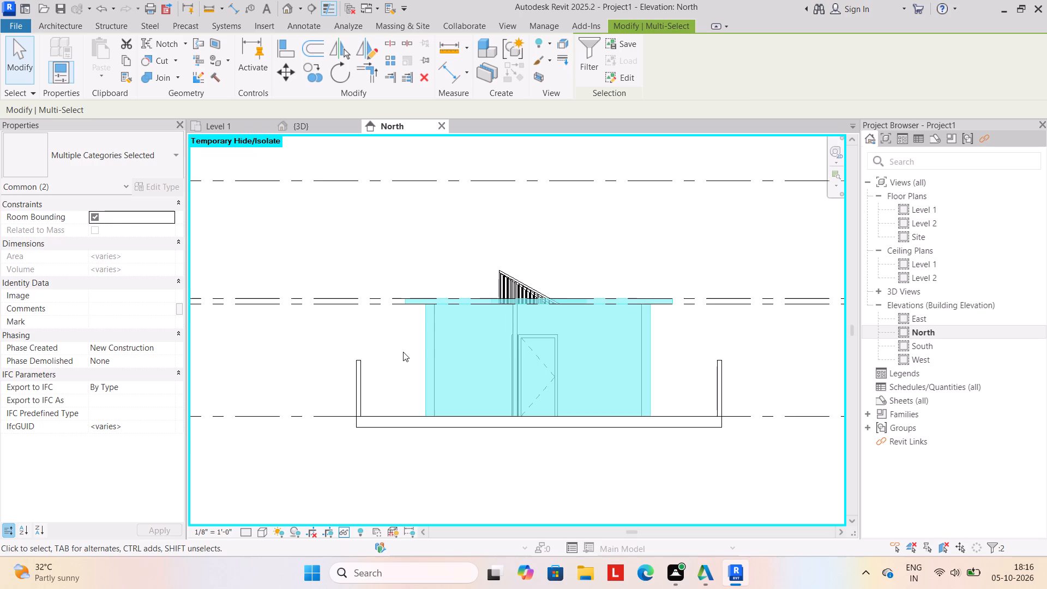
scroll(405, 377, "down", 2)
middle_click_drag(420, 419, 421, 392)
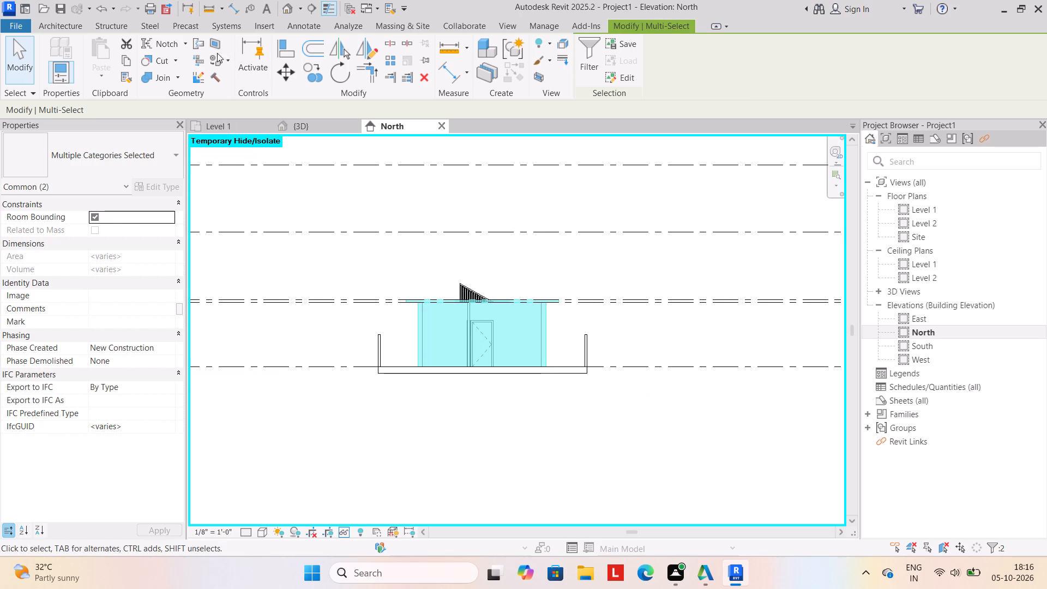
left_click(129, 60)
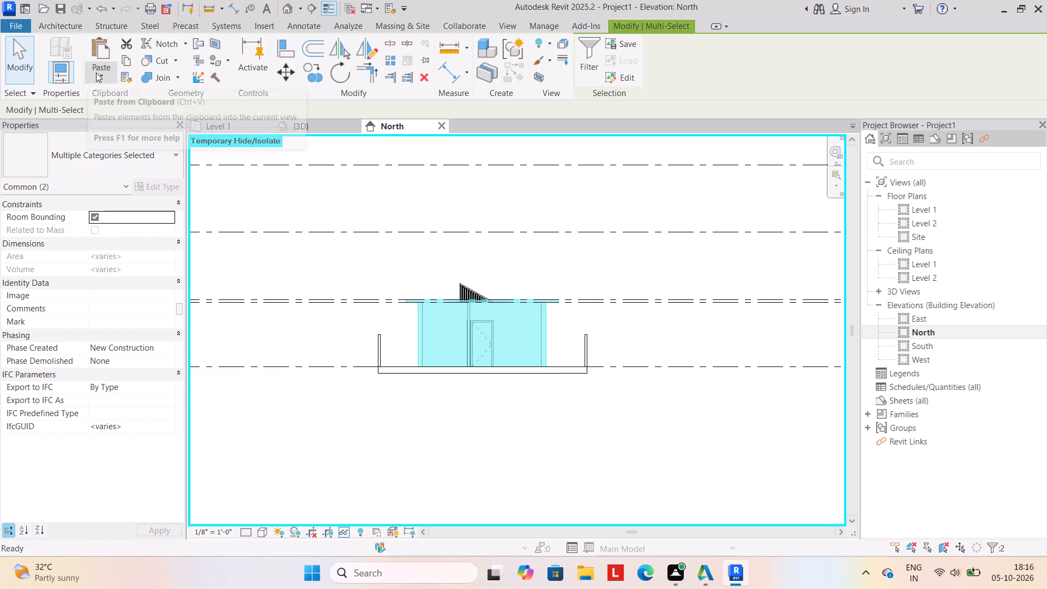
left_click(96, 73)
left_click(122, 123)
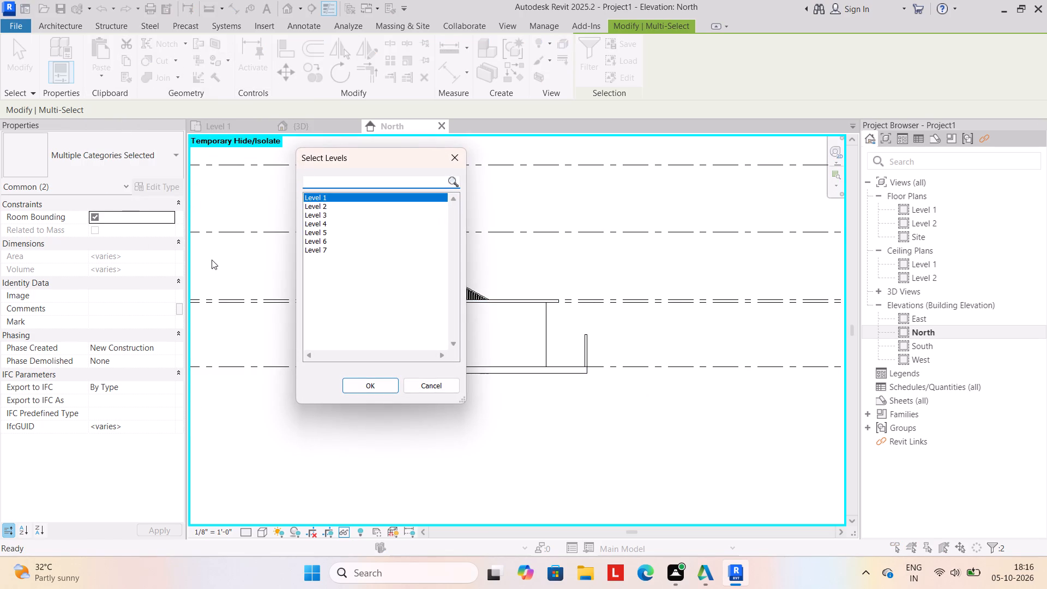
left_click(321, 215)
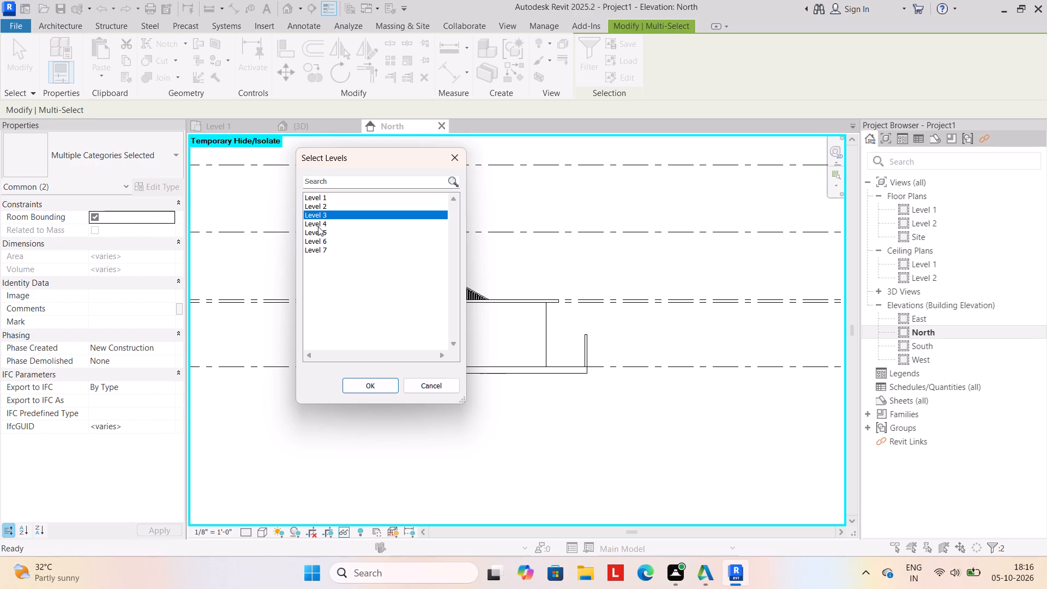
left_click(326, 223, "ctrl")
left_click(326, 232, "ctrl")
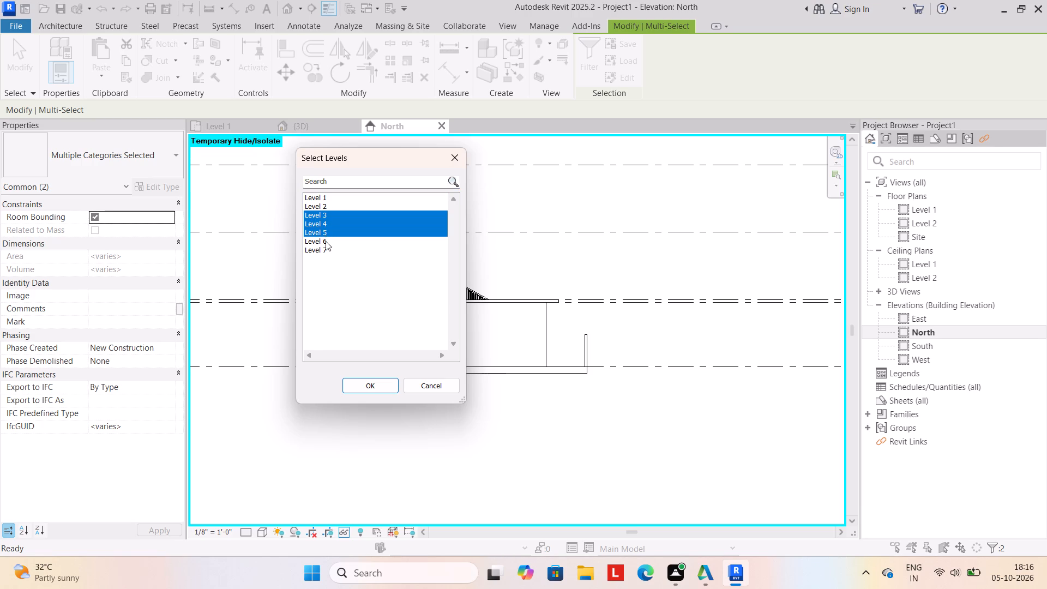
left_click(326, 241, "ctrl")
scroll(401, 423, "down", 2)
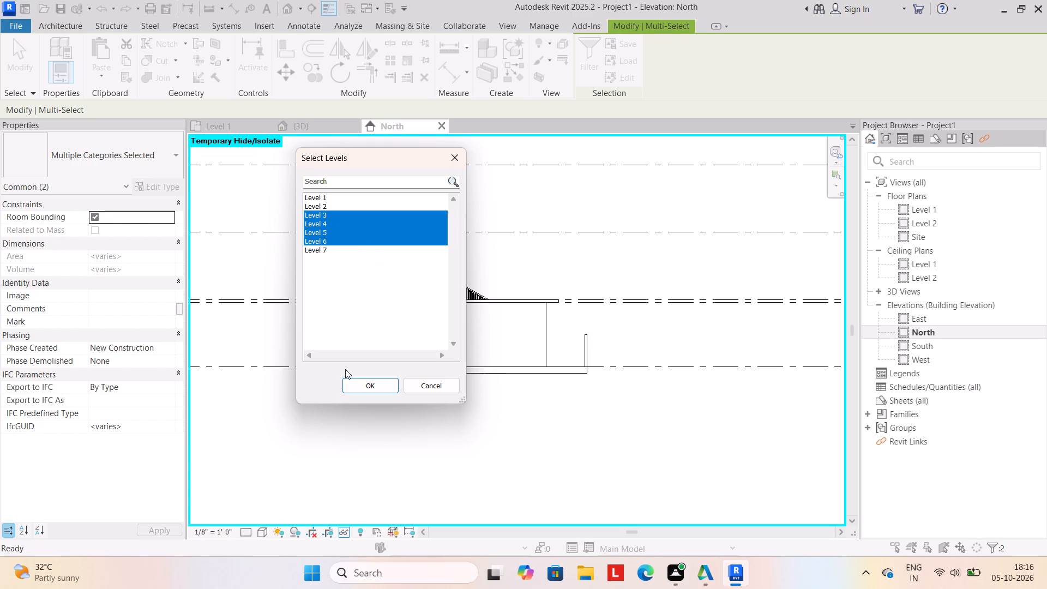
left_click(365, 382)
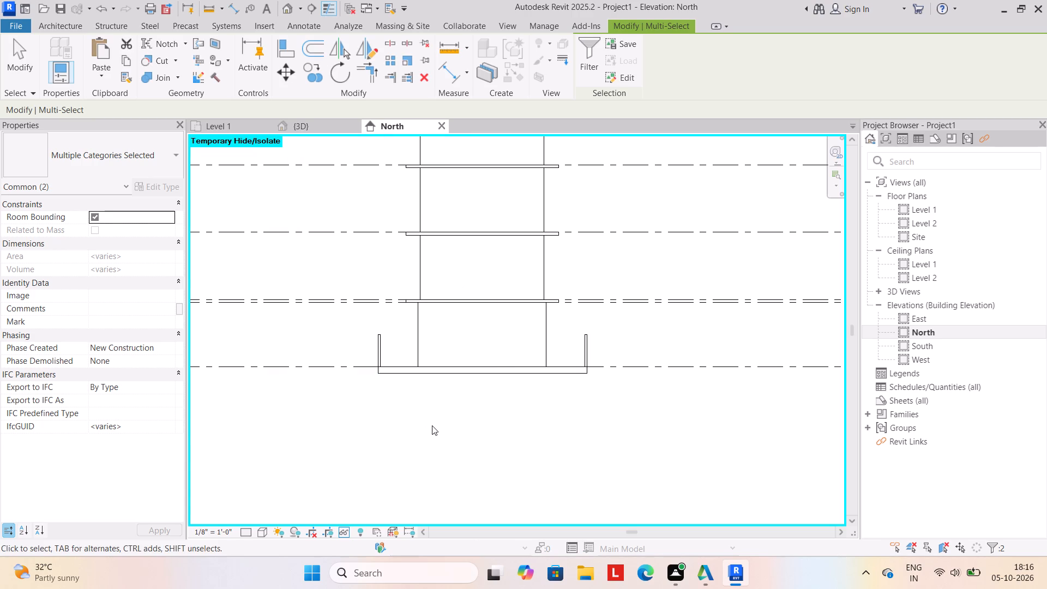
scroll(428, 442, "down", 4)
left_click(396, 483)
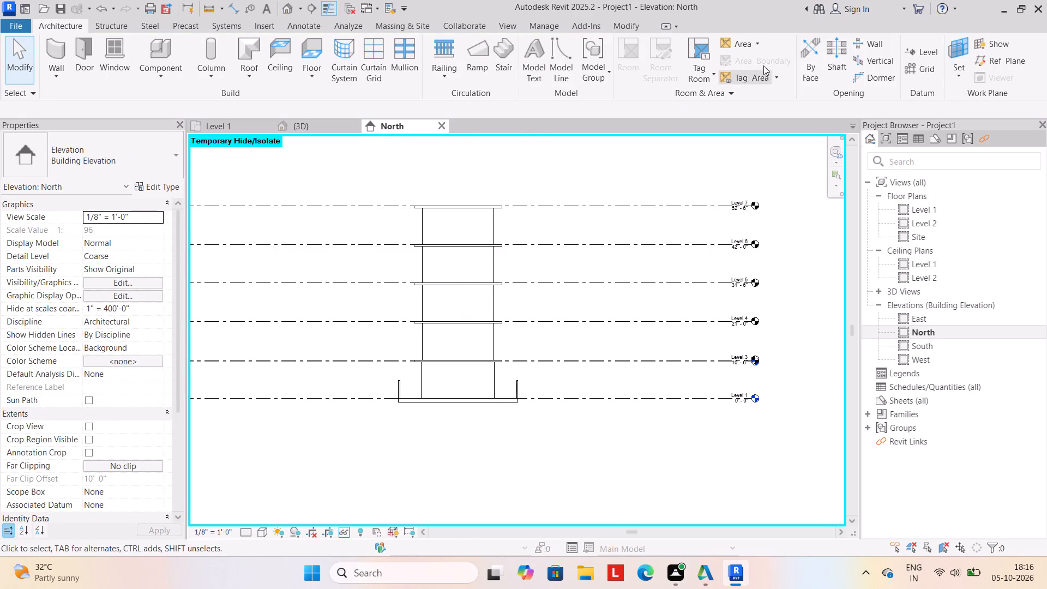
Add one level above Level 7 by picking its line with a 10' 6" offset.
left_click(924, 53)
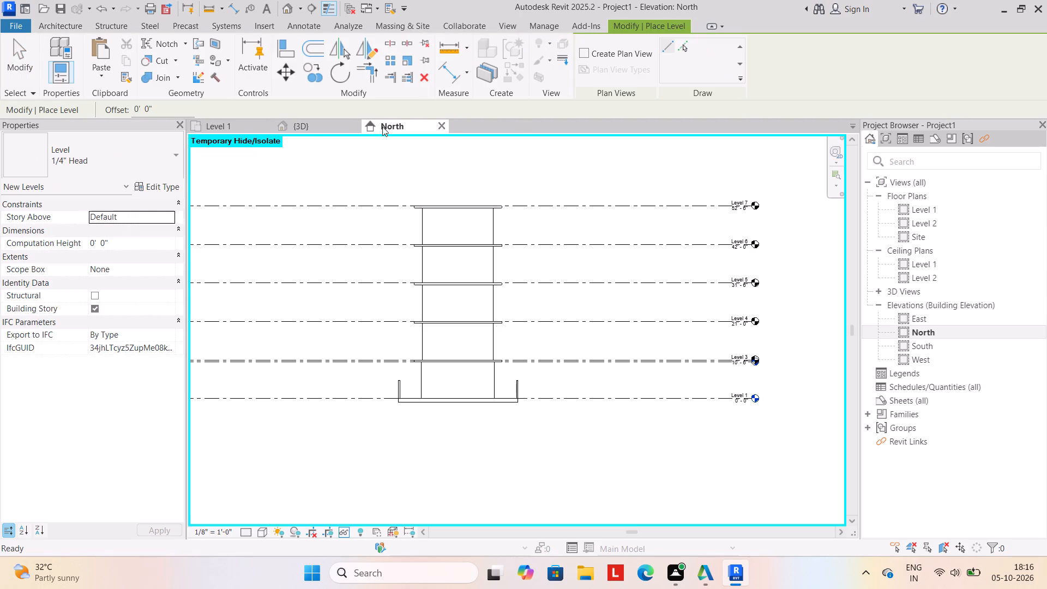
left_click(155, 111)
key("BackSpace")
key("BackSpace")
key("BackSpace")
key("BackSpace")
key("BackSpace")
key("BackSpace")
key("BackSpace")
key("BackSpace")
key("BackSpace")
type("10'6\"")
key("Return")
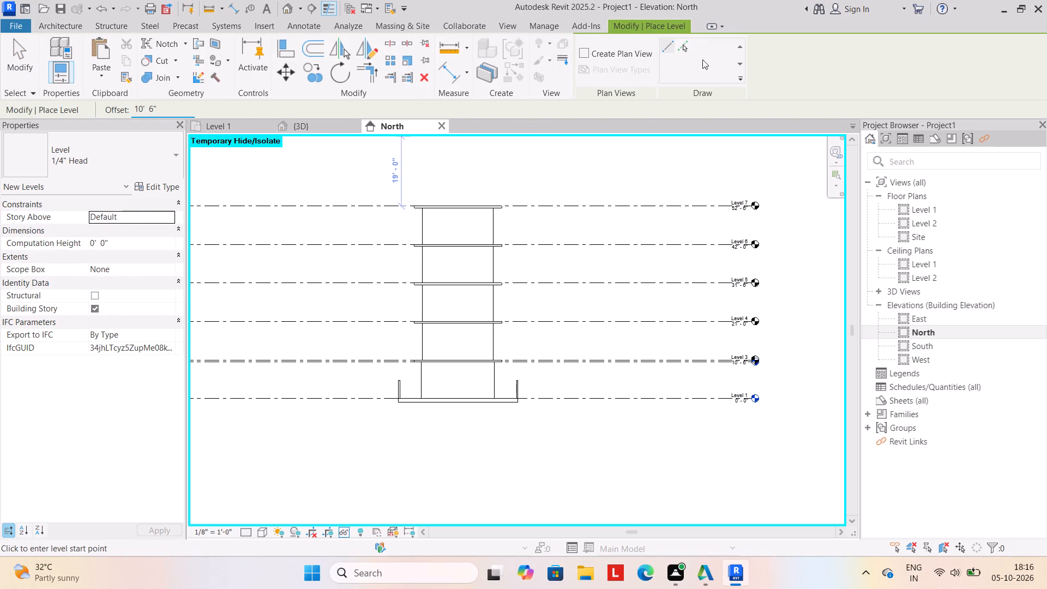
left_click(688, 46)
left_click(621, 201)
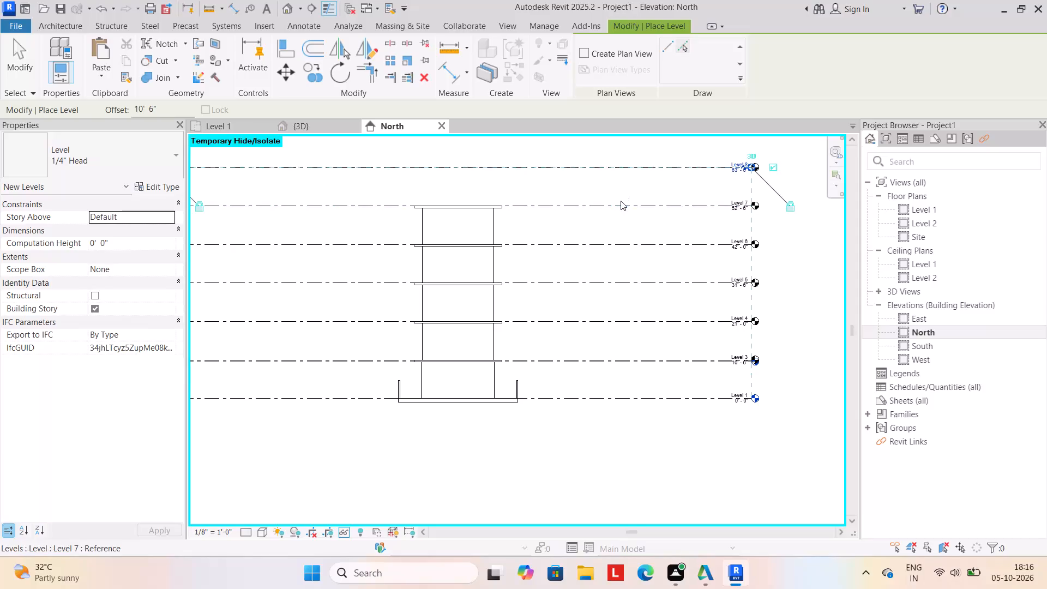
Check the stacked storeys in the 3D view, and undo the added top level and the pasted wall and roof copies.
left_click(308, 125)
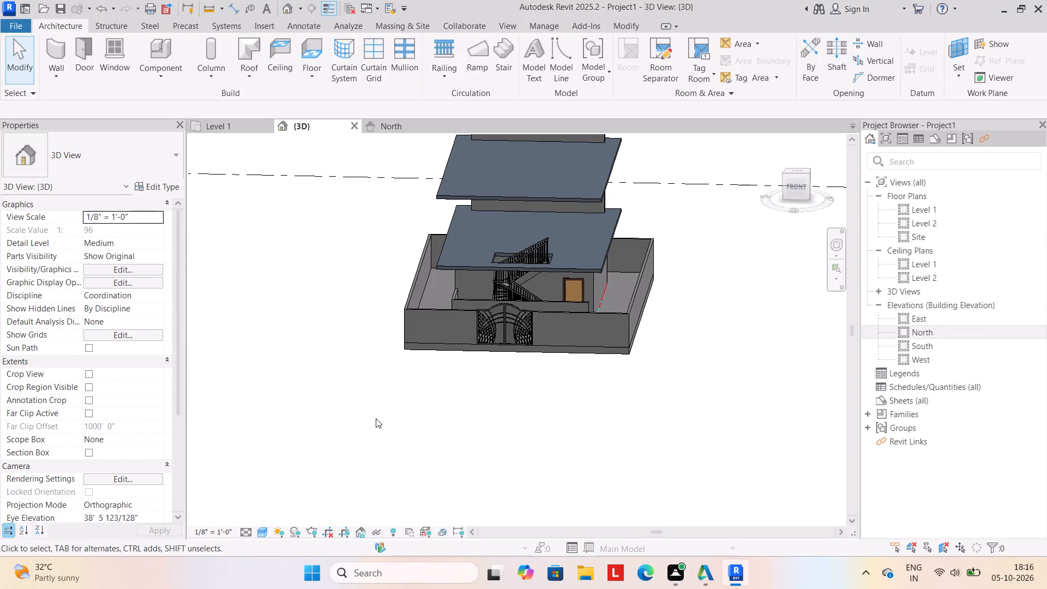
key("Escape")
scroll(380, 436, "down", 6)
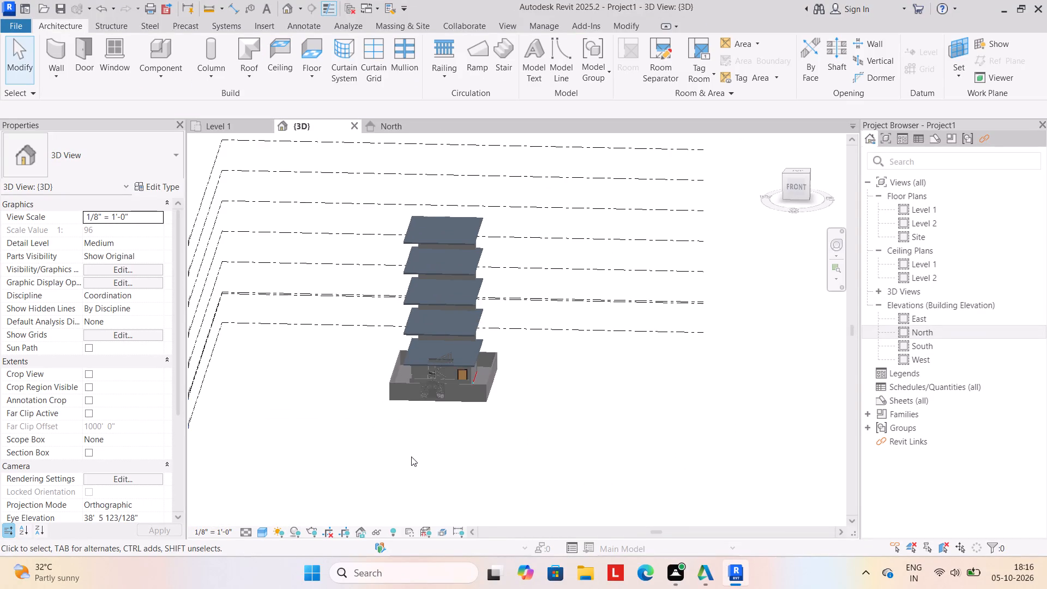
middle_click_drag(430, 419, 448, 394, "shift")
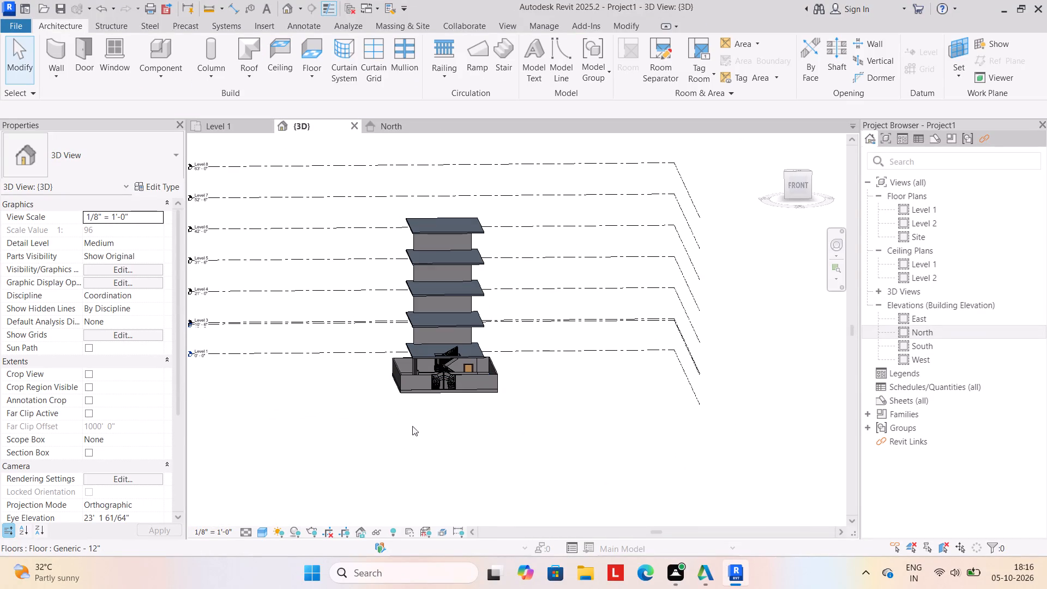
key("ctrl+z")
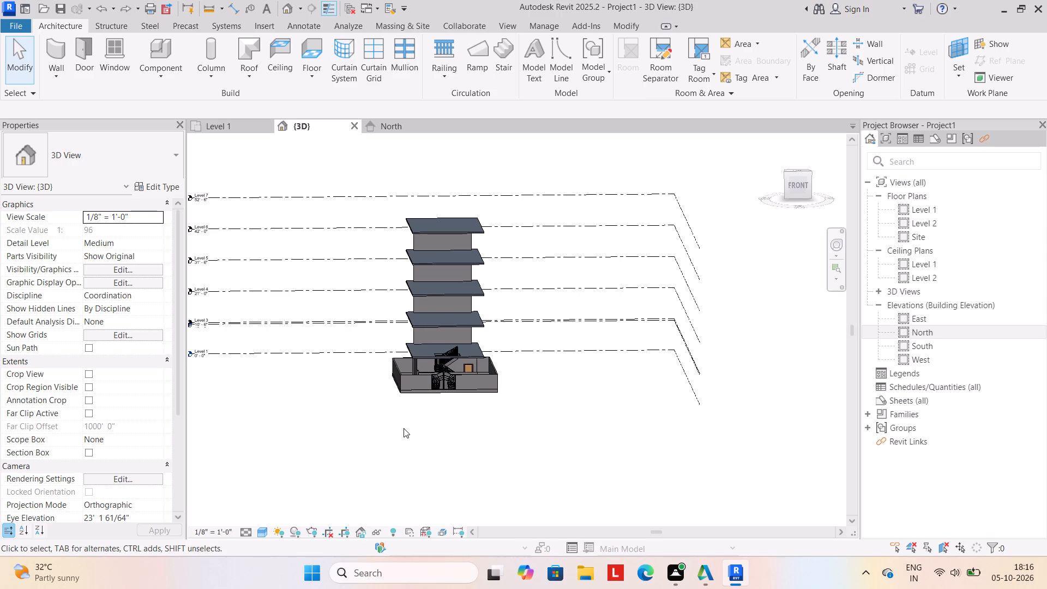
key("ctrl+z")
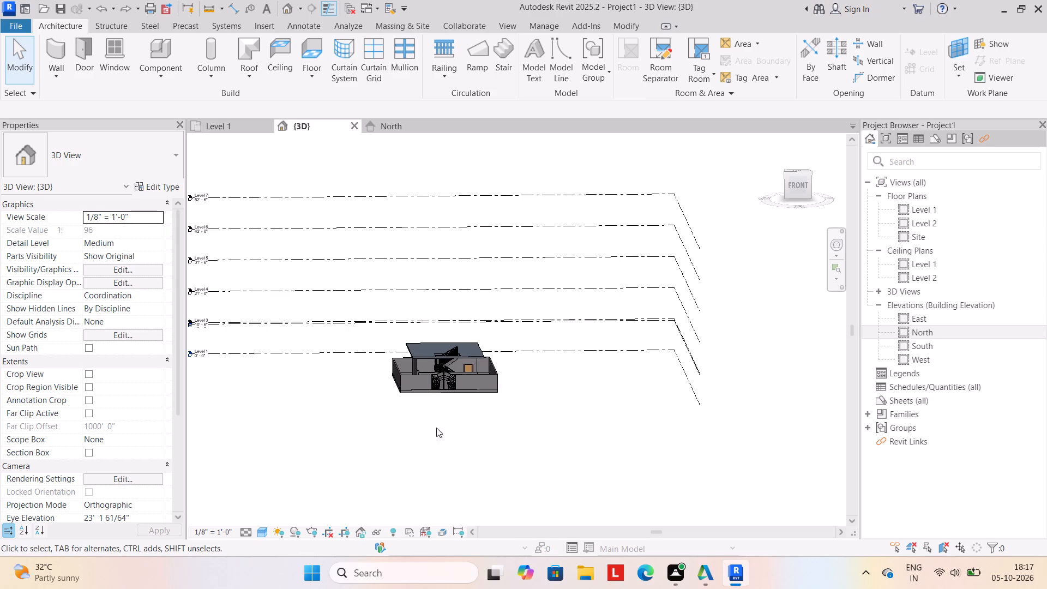
Copy the whole house storey with its roof in the North elevation, and paste it aligned to Levels 3, 4, 5 and 6.
left_click(303, 123)
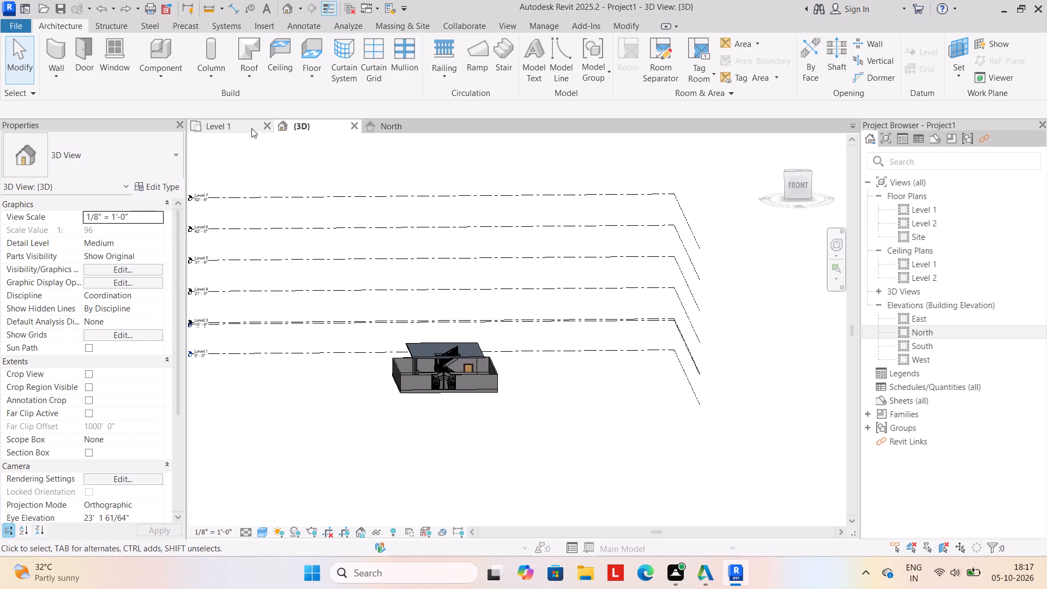
left_click(241, 116)
left_click(232, 126)
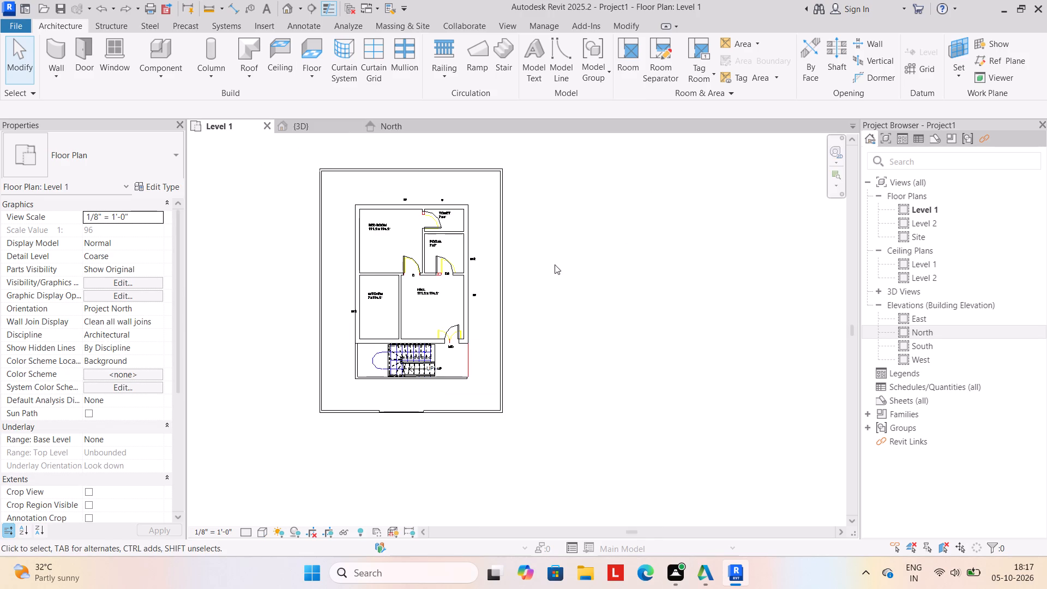
left_click(400, 130)
left_click(388, 262)
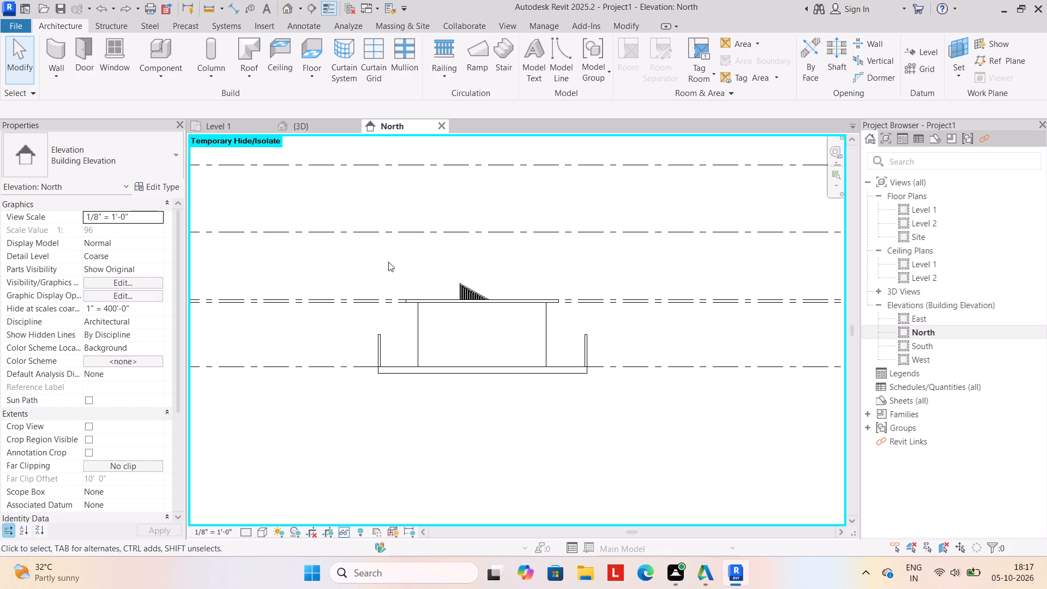
left_click_drag(388, 262, 562, 377)
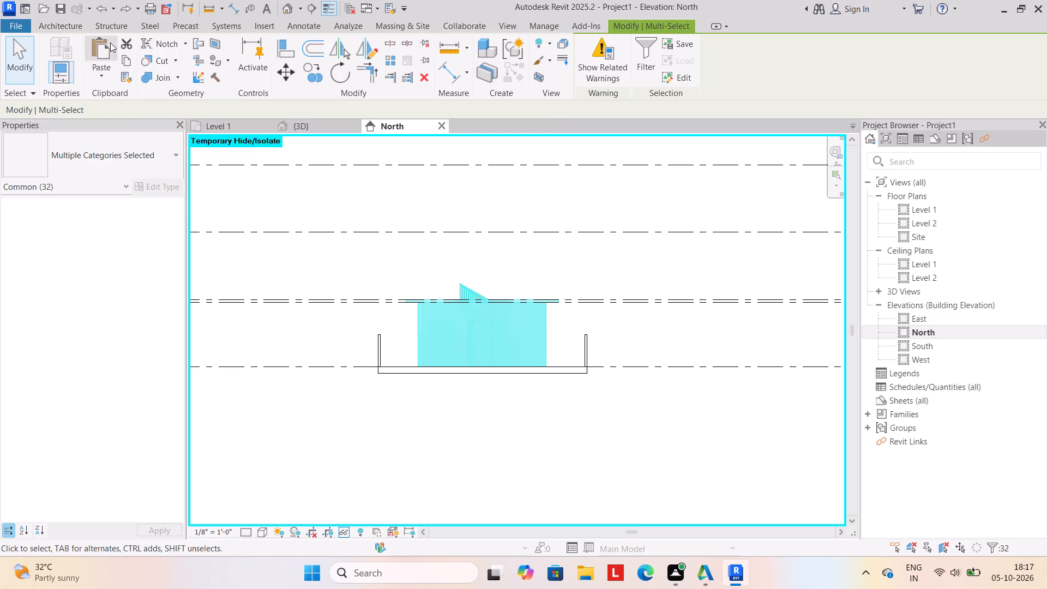
left_click(122, 57)
left_click(103, 73)
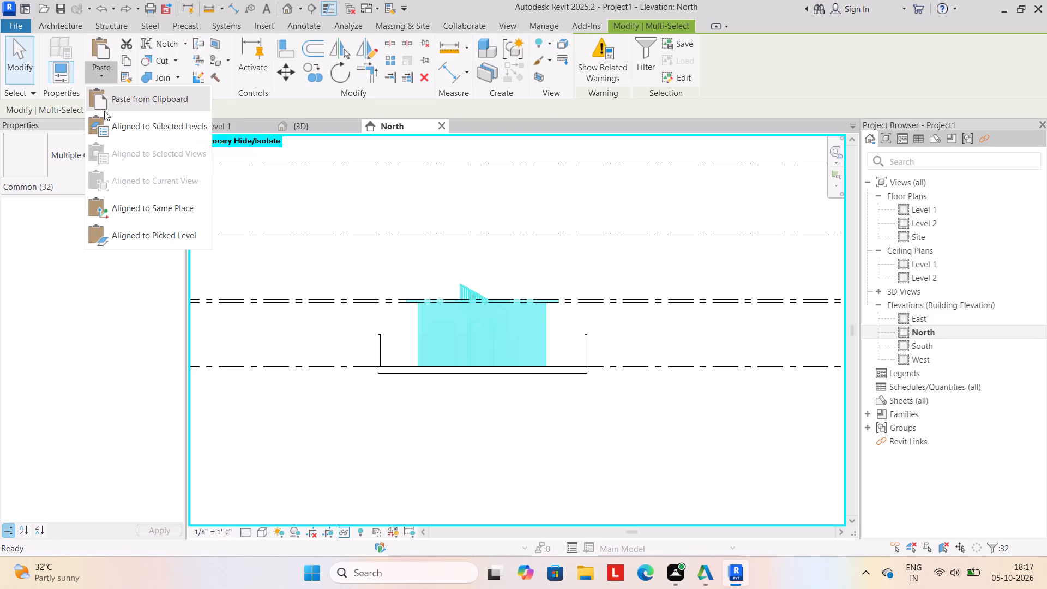
left_click(105, 123)
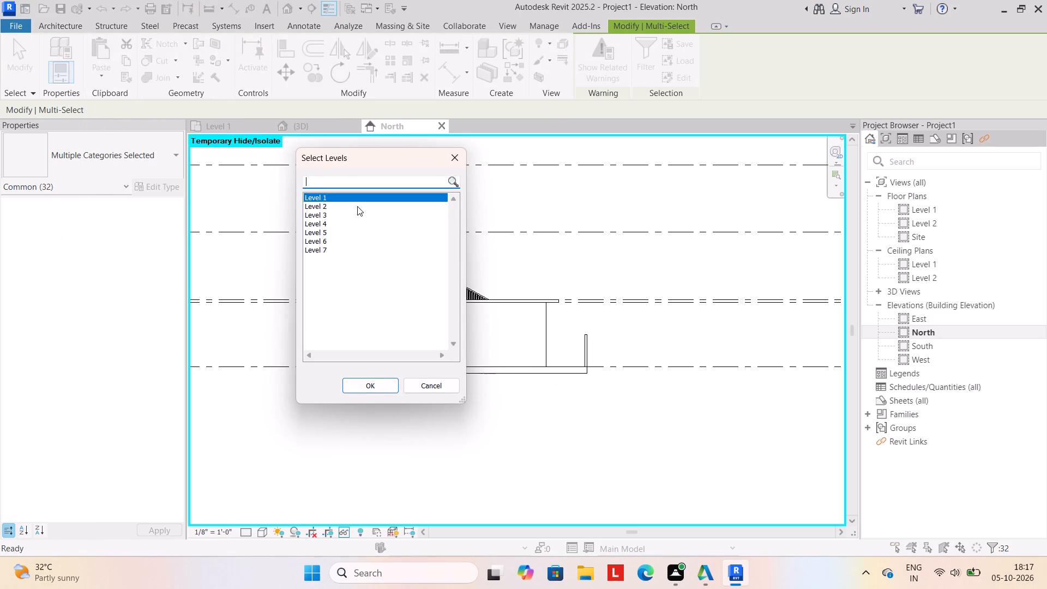
left_click(334, 214, "ctrl")
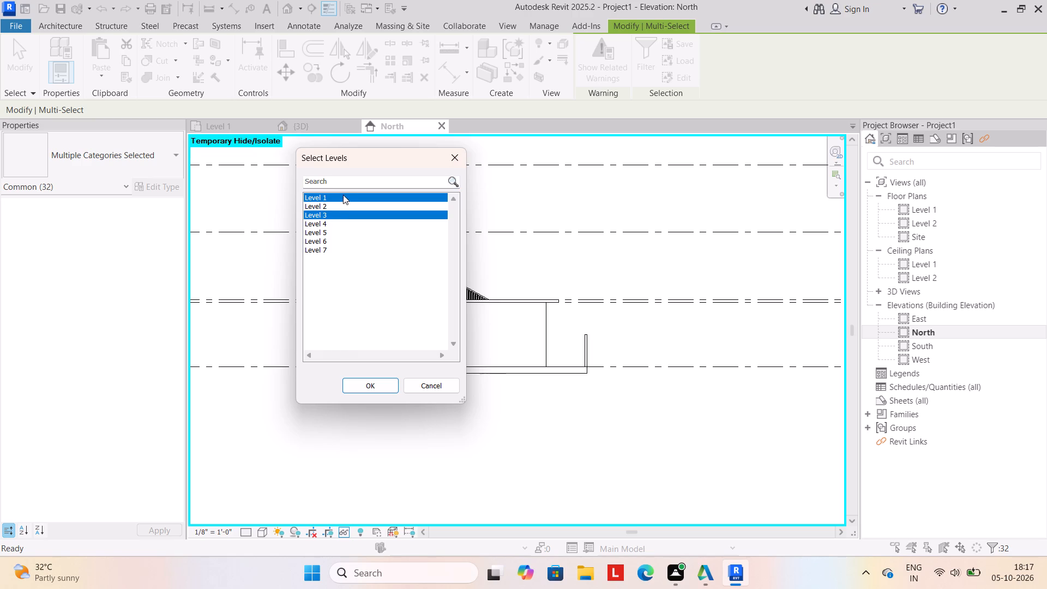
left_click(344, 194, "ctrl")
left_click(329, 221, "ctrl")
left_click(328, 231, "ctrl")
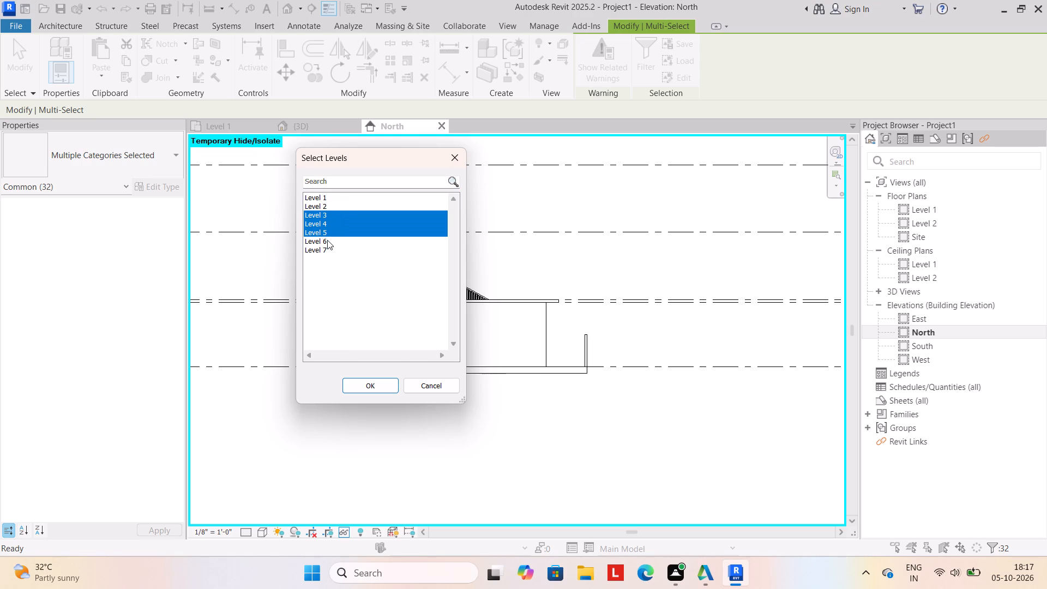
left_click(327, 239, "ctrl")
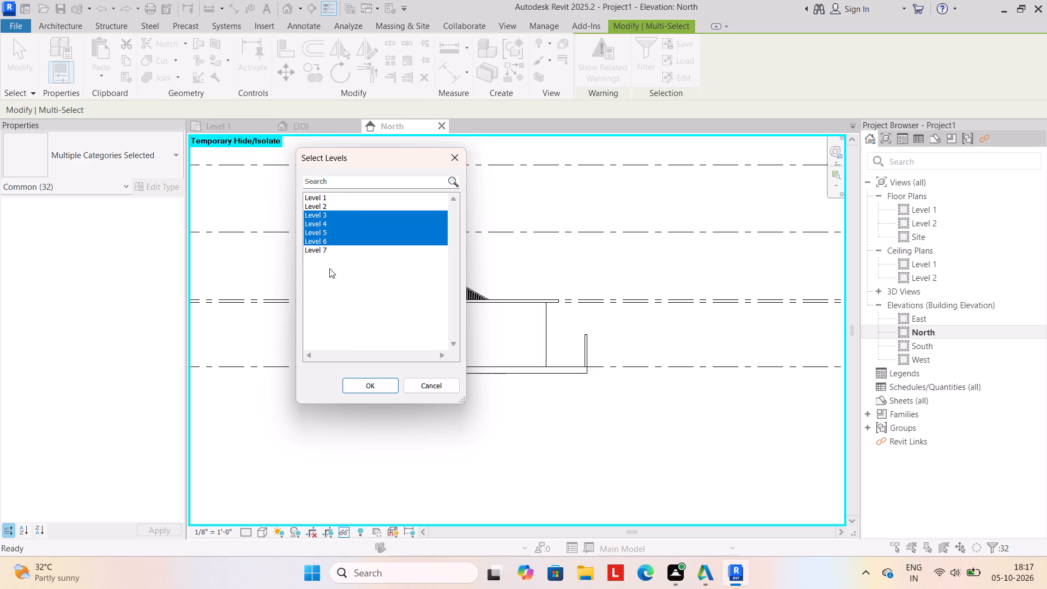
left_click(362, 383)
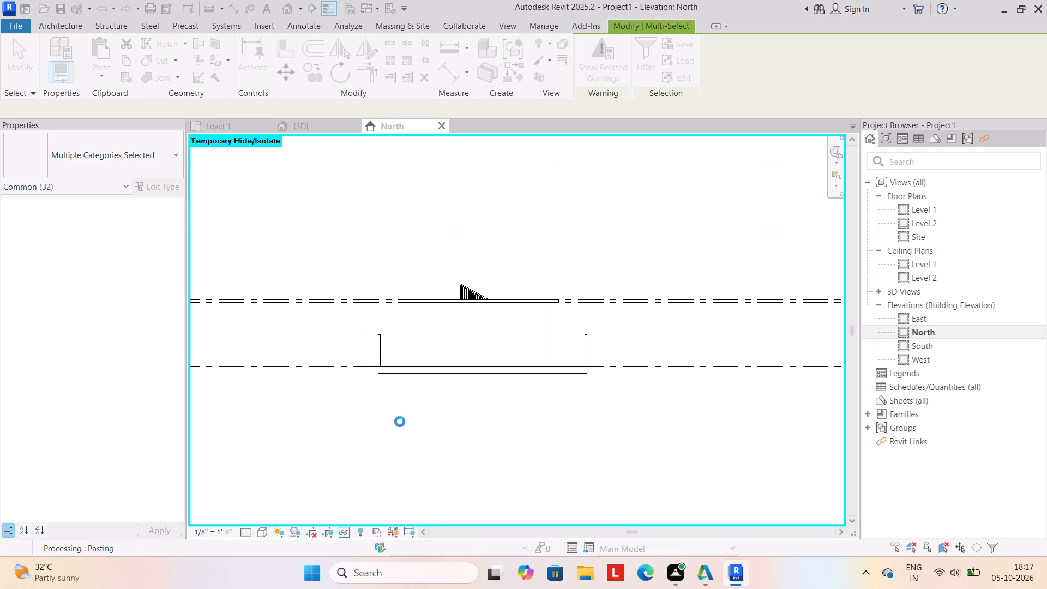
scroll(398, 425, "down", 6)
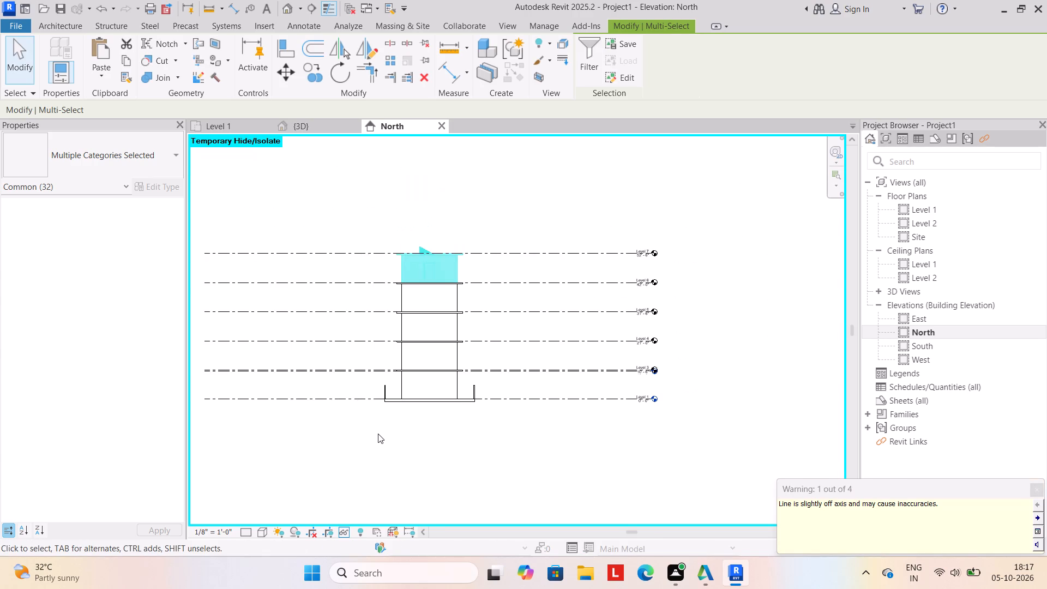
left_click(376, 438)
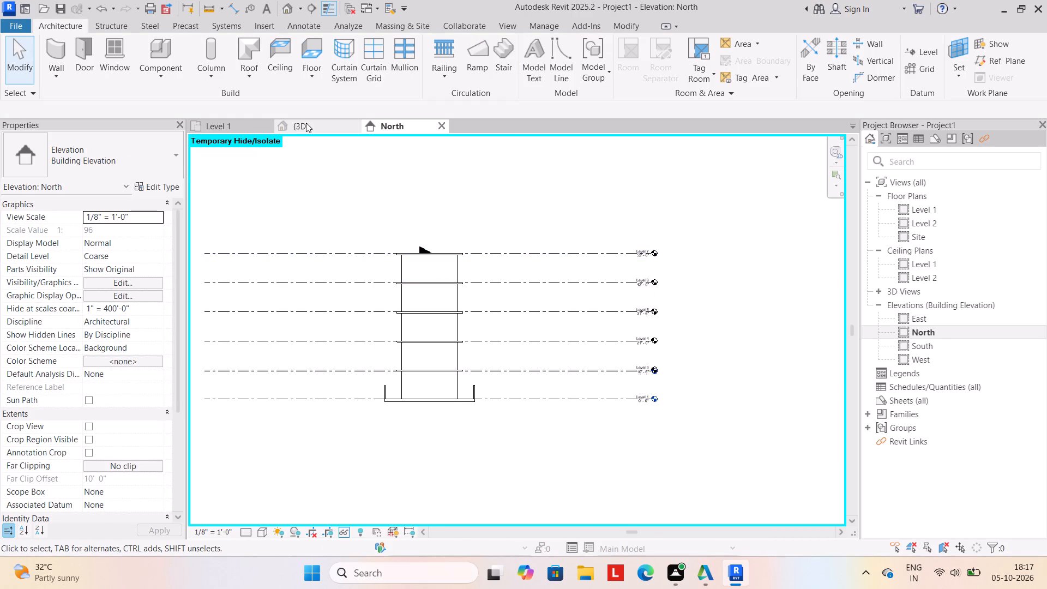
Delete the four copied gates from the front of the upper storeys in the 3D view, keeping the ground-level gate.
left_click(306, 123)
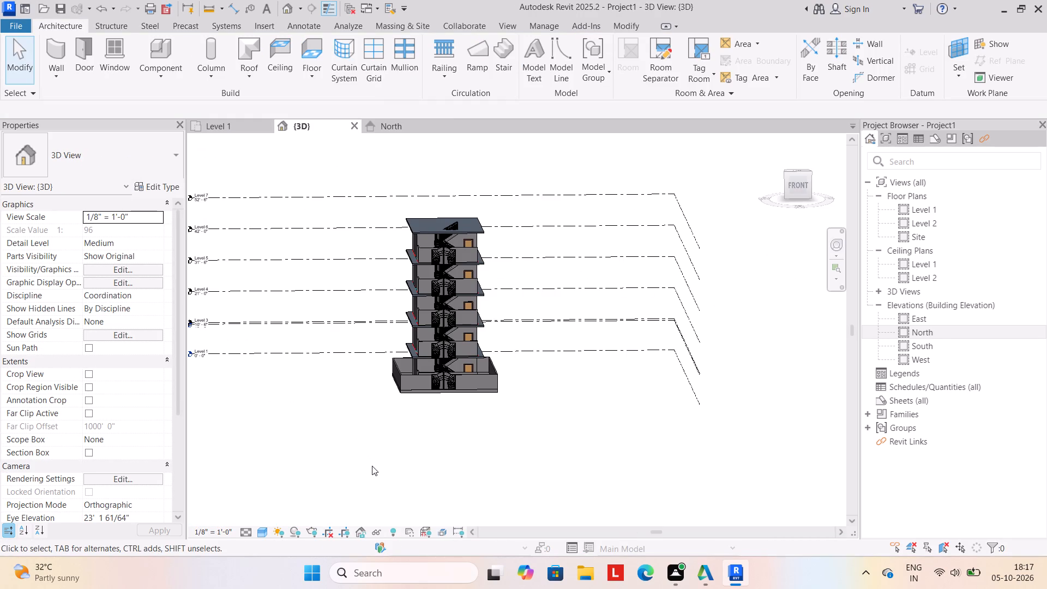
middle_click_drag(355, 466, 345, 521, "shift")
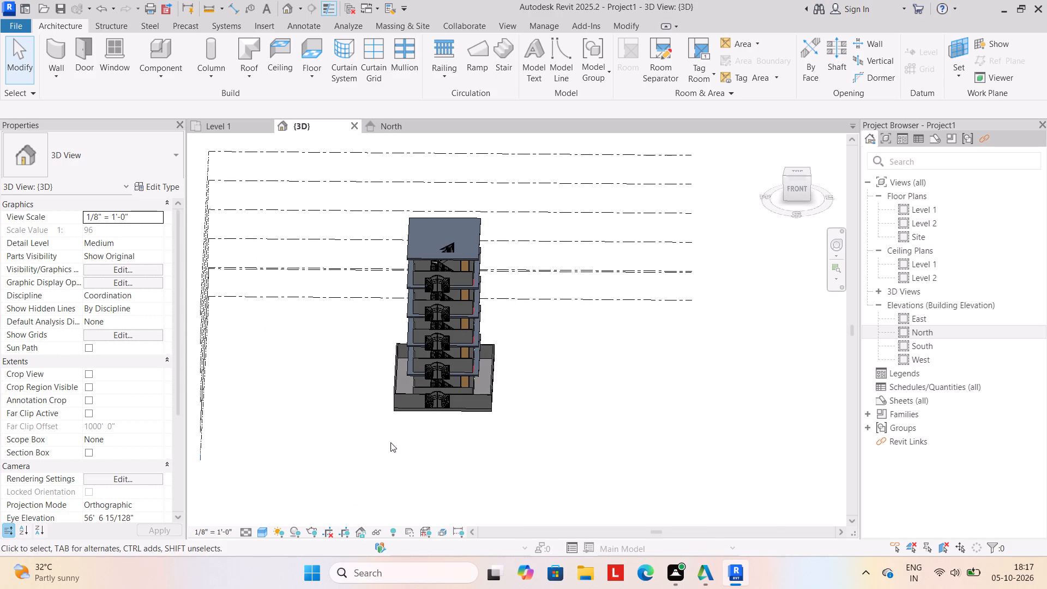
scroll(465, 393, "up", 4)
scroll(432, 427, "down", 3)
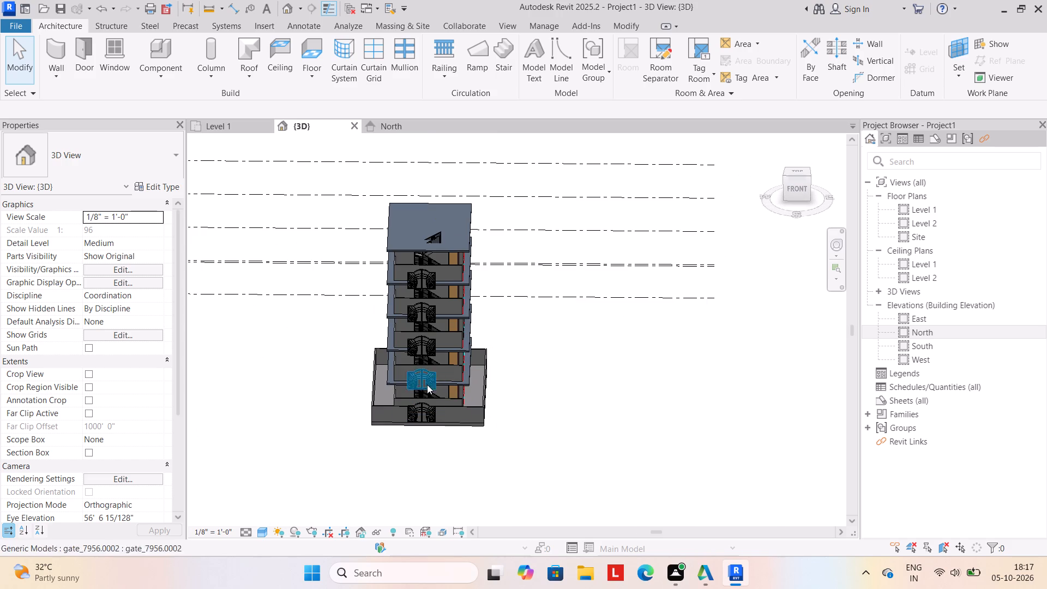
left_click(425, 372)
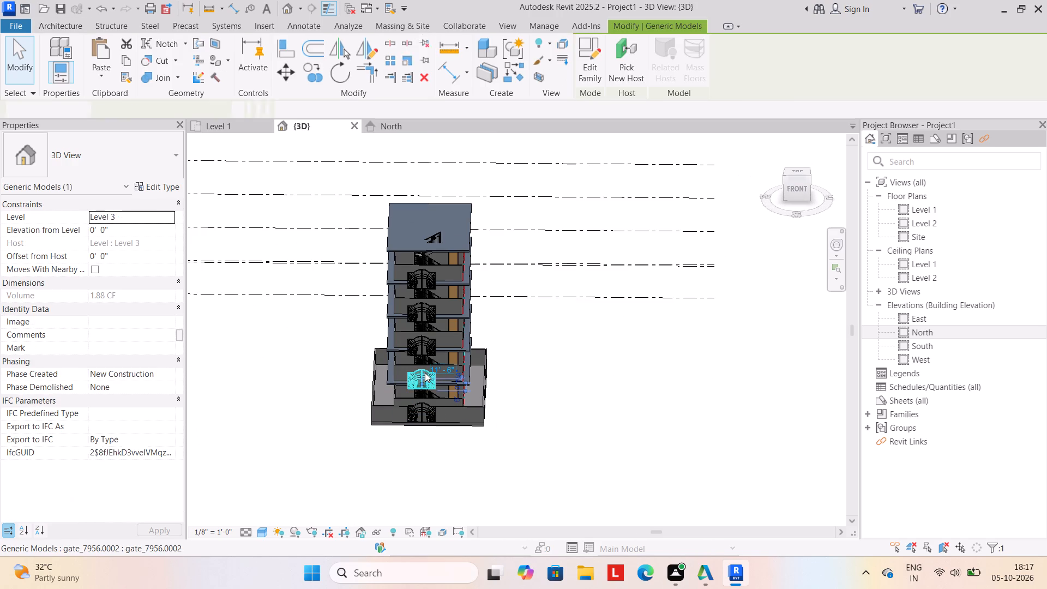
key("Delete")
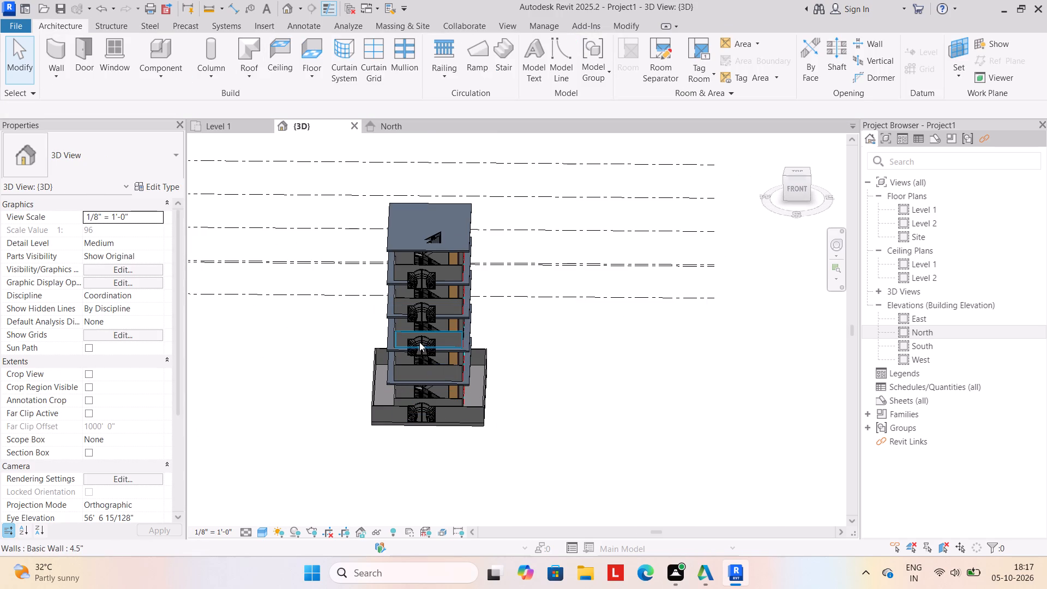
left_click(420, 348)
key("Delete")
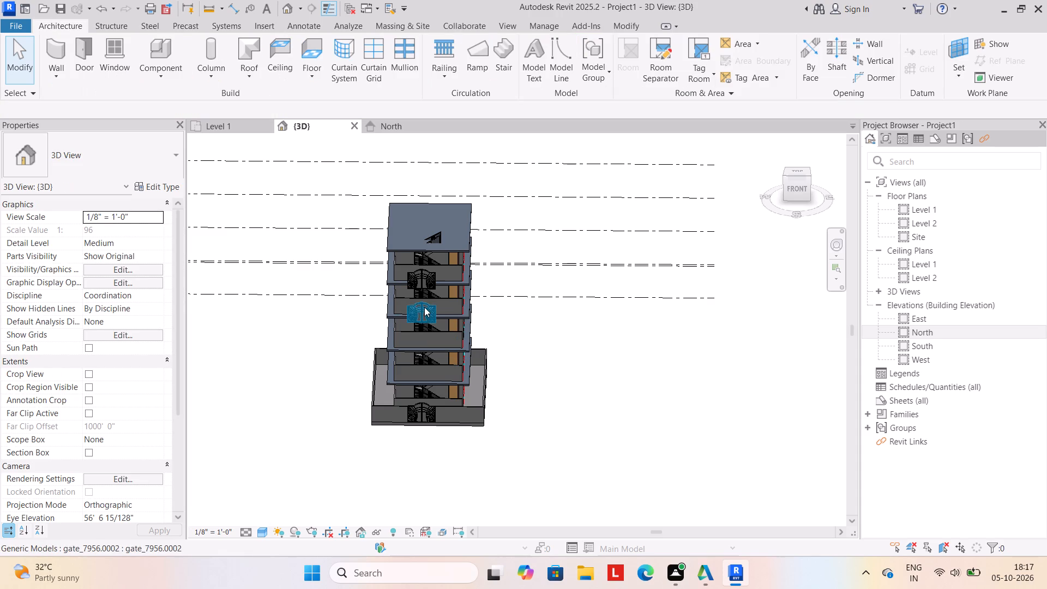
left_click(419, 317)
key("Delete")
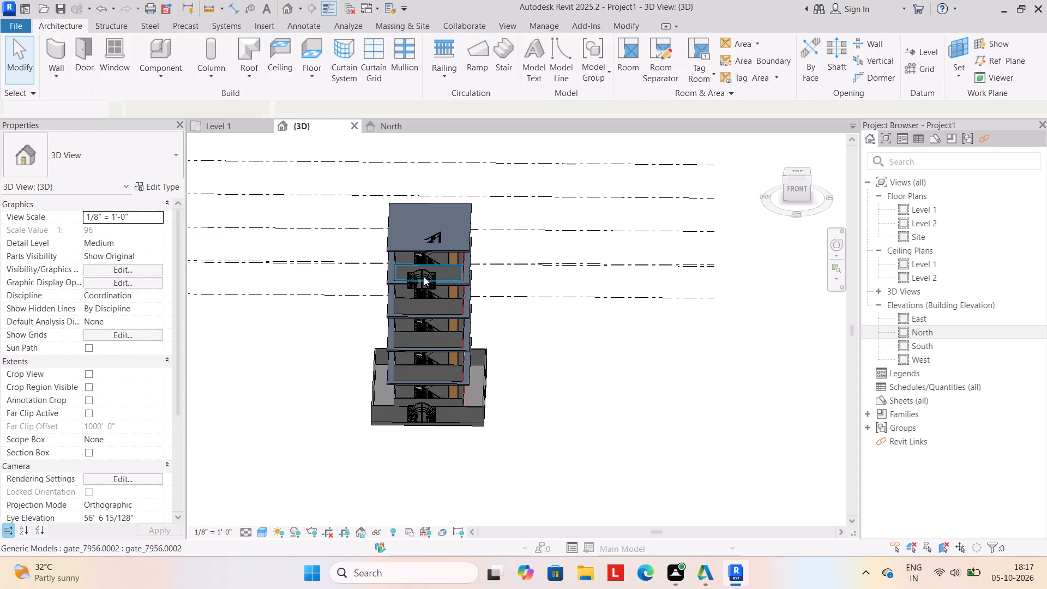
left_click(422, 281)
key("Delete")
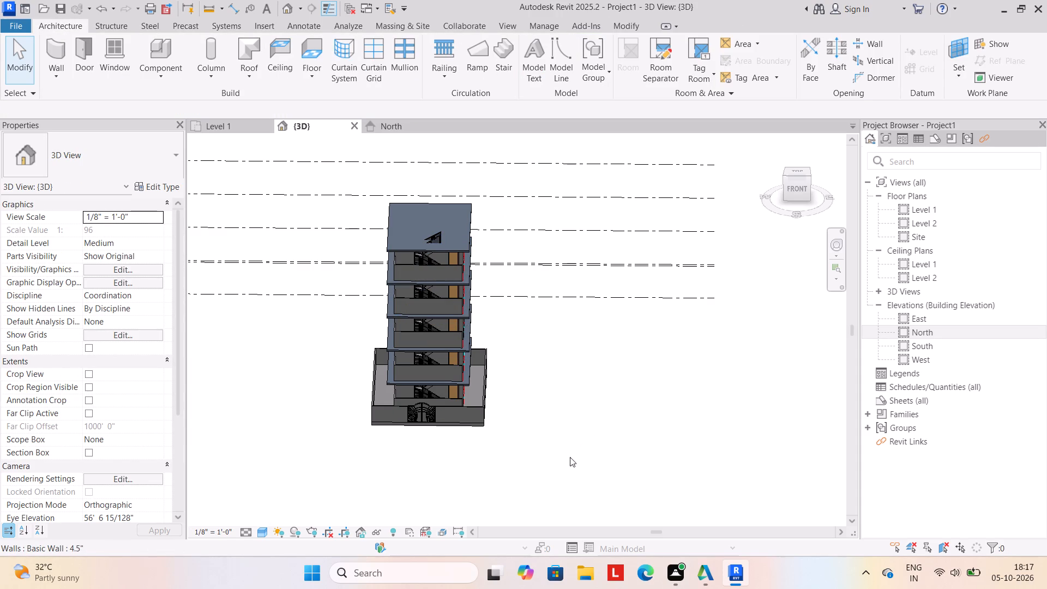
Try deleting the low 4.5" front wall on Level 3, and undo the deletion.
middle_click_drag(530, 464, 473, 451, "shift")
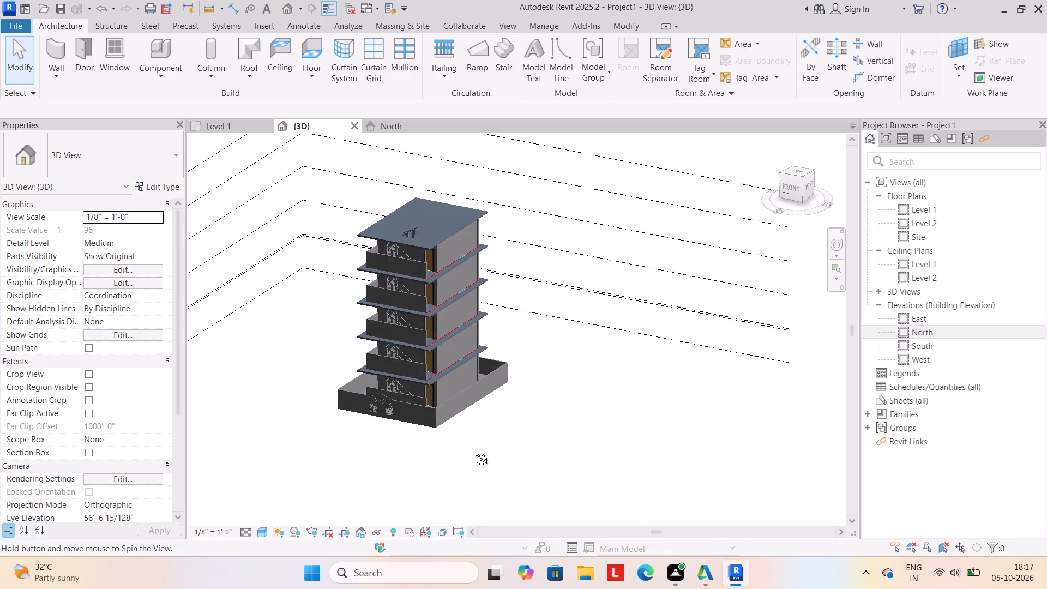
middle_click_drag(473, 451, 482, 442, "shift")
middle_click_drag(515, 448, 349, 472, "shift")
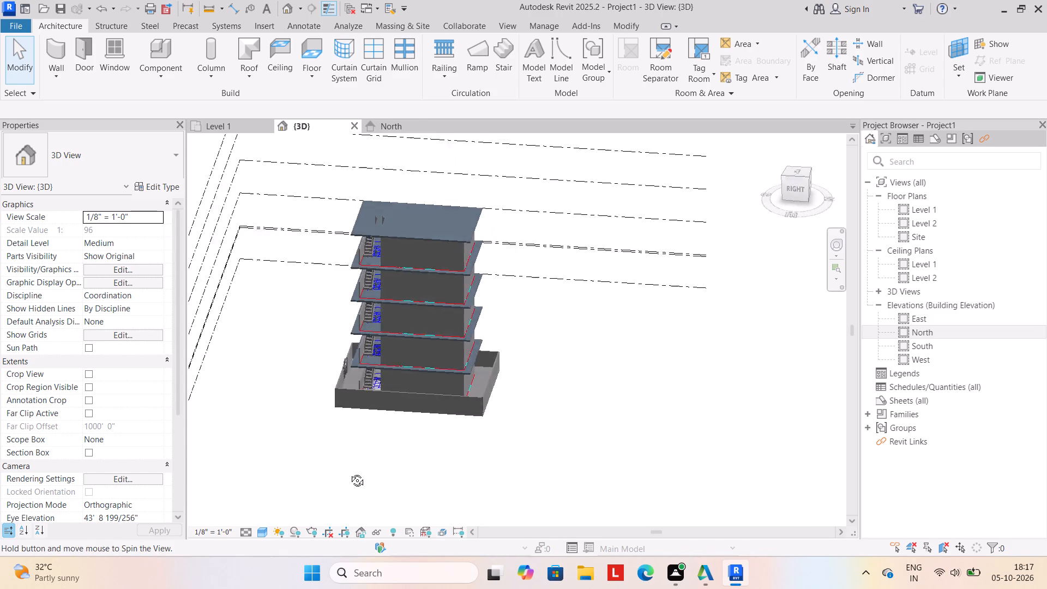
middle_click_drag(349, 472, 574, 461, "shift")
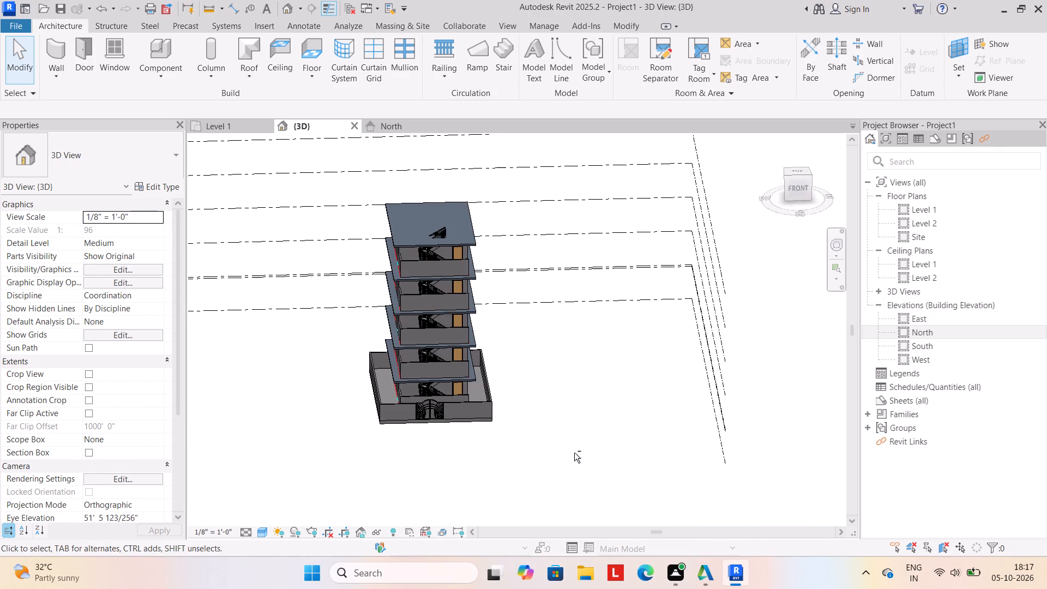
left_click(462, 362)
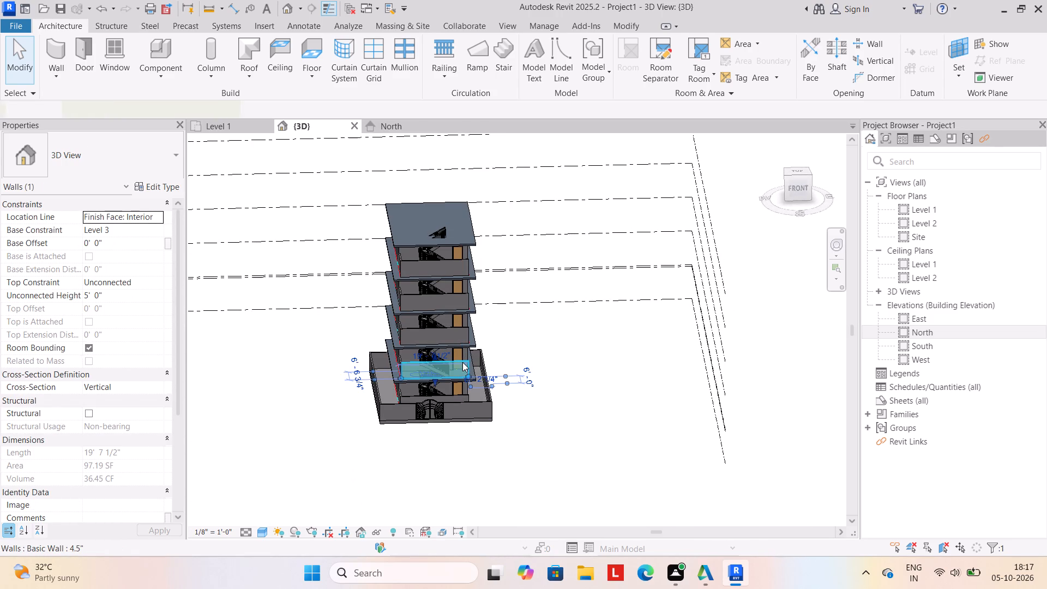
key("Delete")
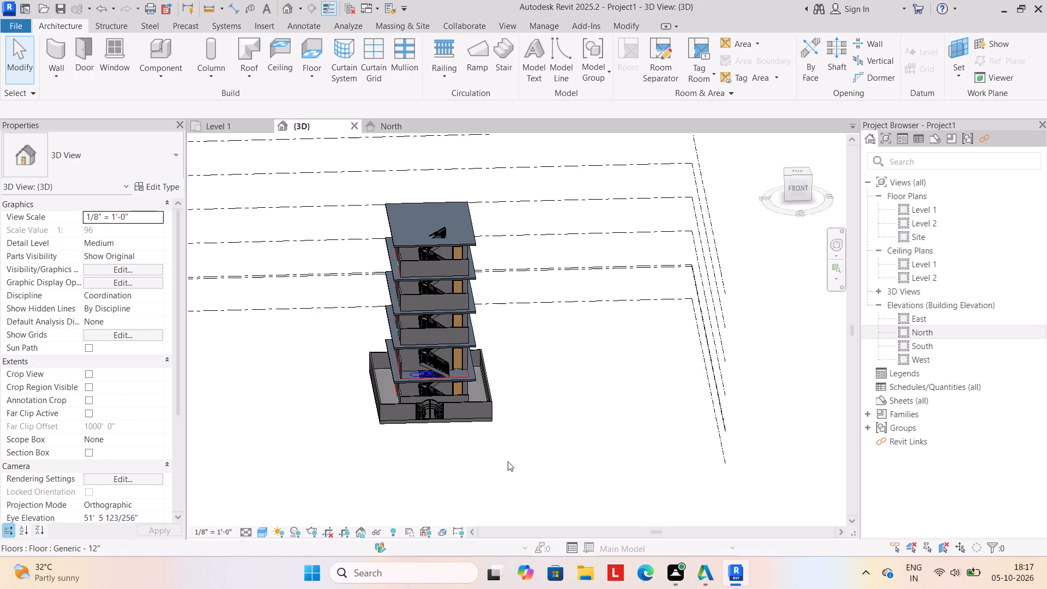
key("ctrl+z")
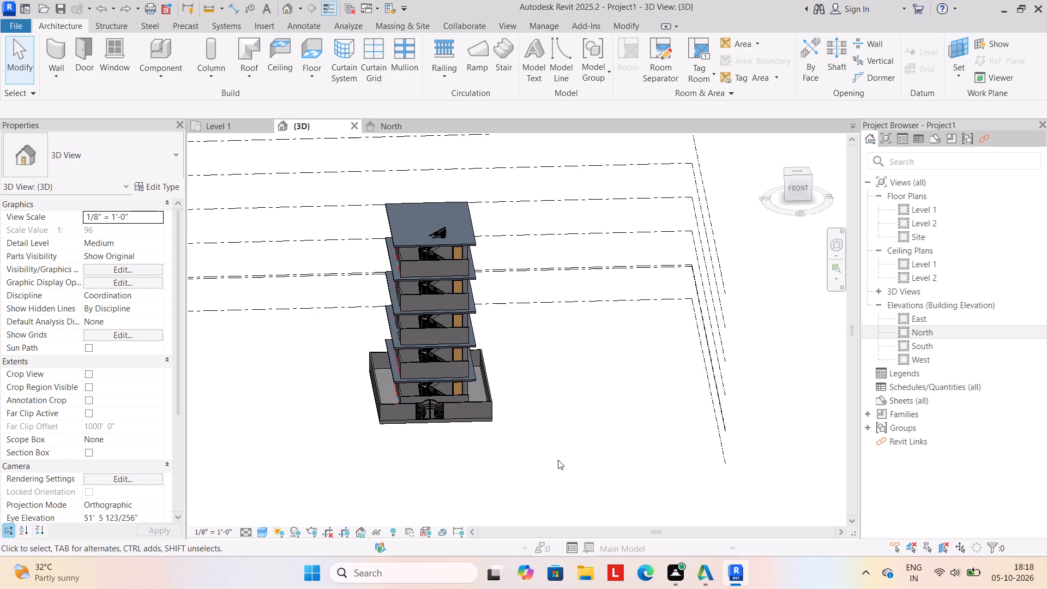
Set the unconnected height of the four 4.5" front walls on the upper storeys to 10'.
middle_click_drag(540, 462, 518, 428, "shift")
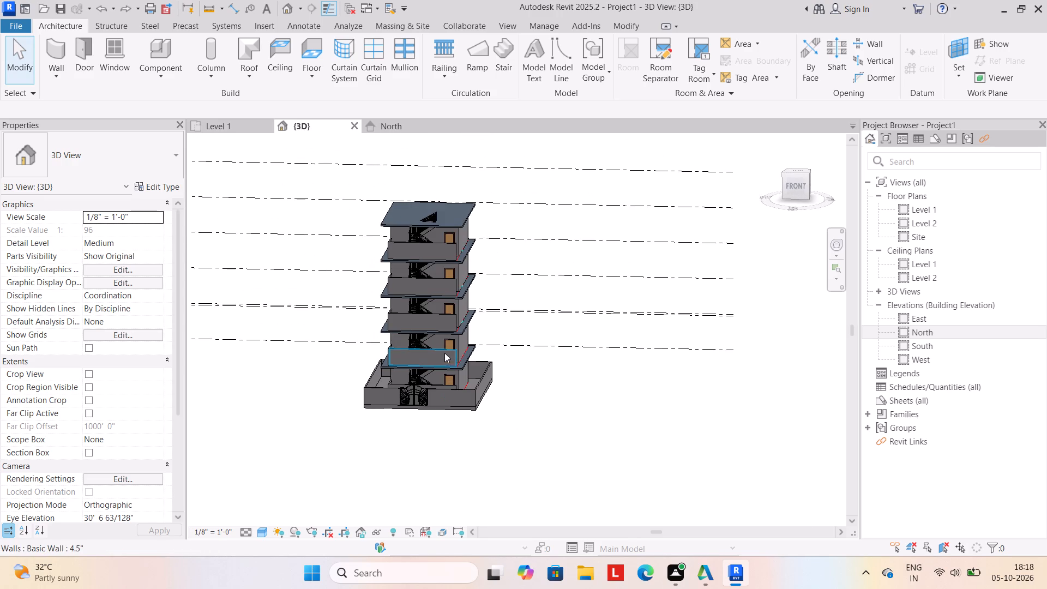
left_click(444, 352)
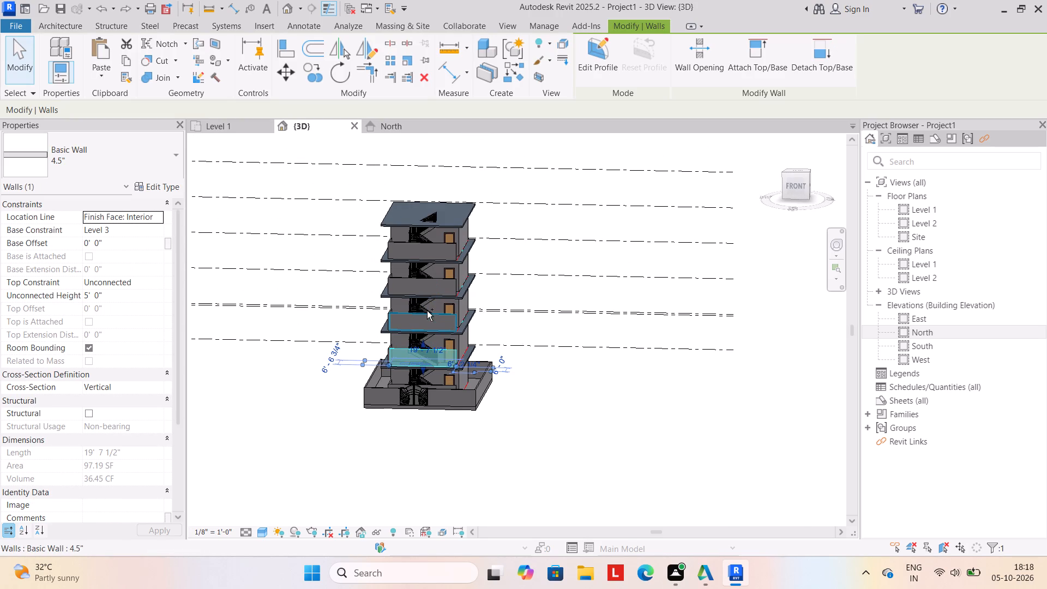
left_click(427, 316, "ctrl")
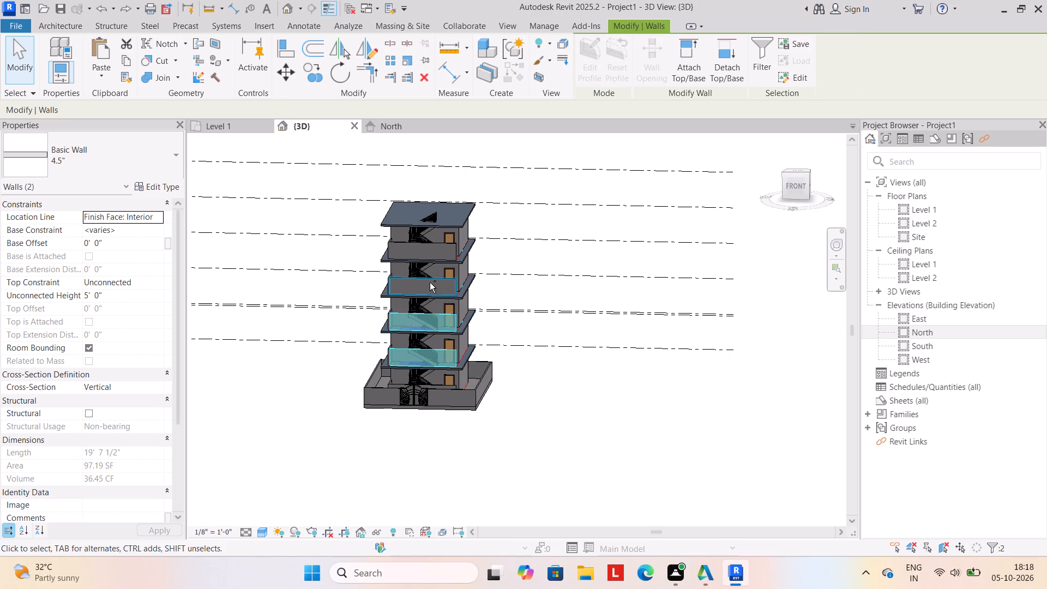
left_click(430, 283, "ctrl")
left_click(441, 243, "ctrl")
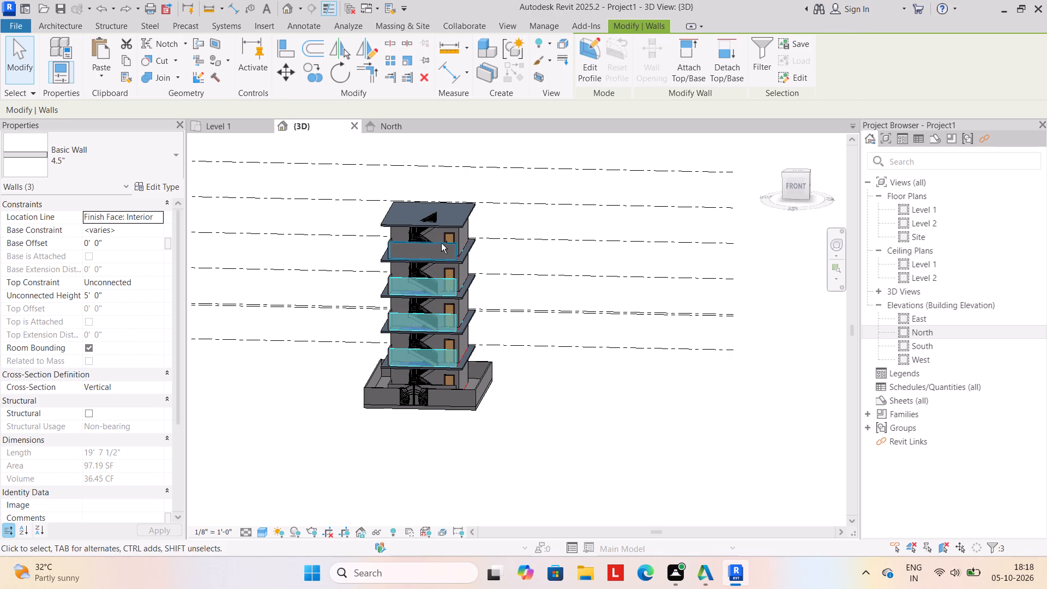
left_click(114, 293)
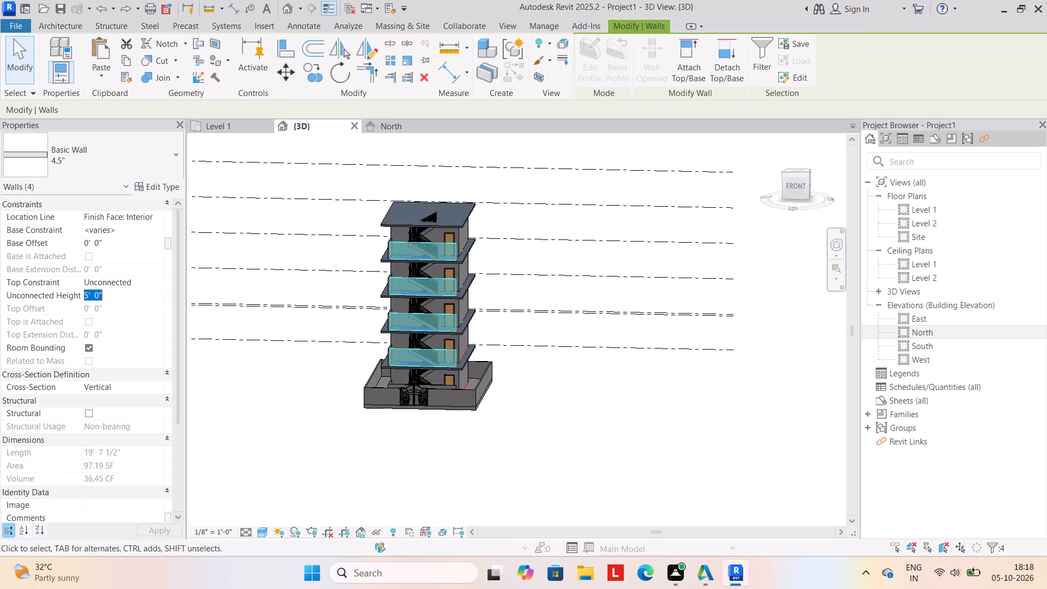
type("10'")
key("Return")
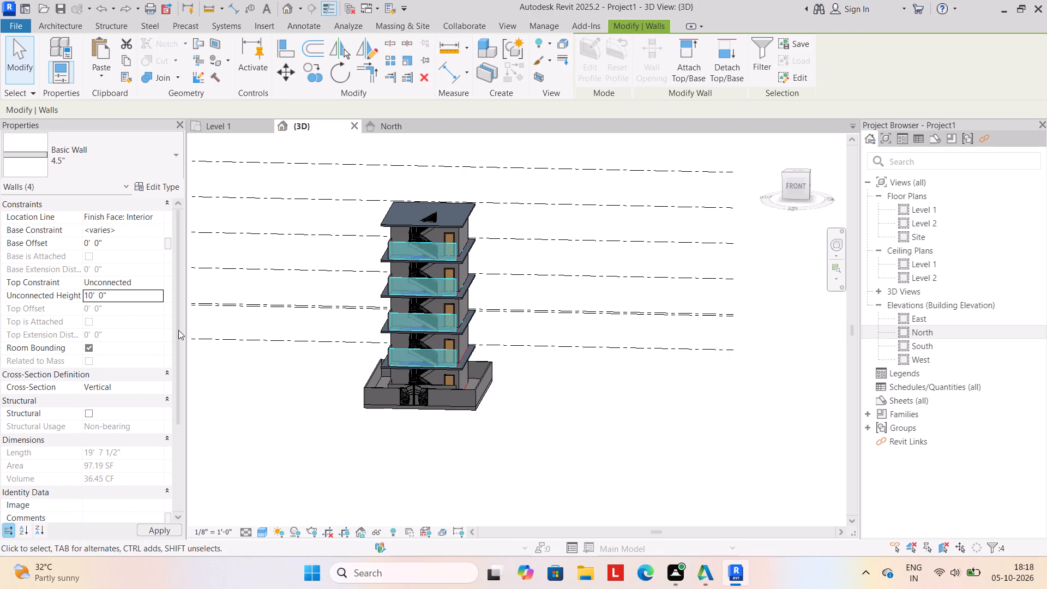
left_click(279, 416)
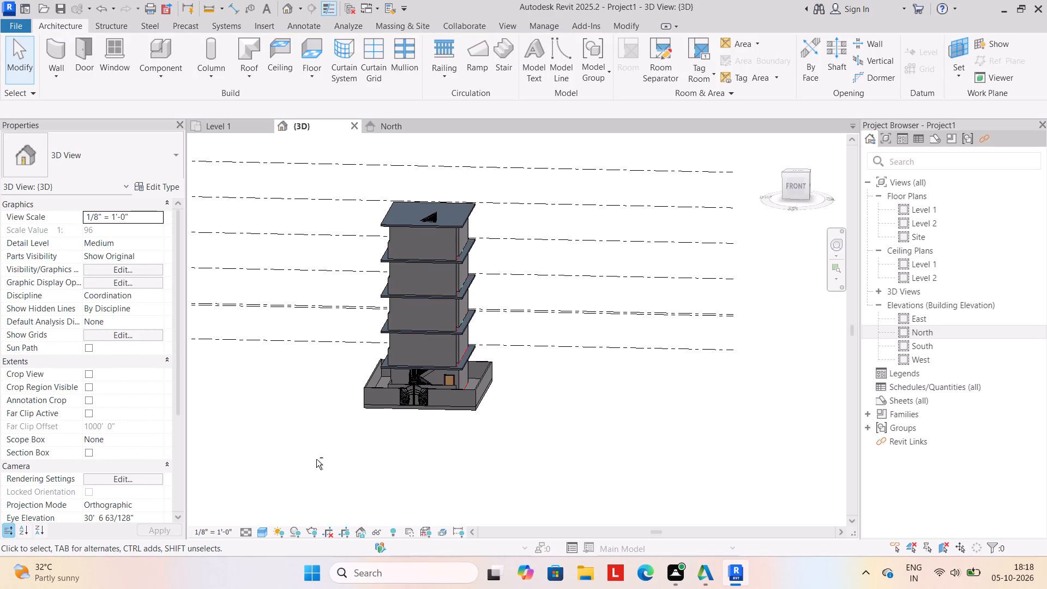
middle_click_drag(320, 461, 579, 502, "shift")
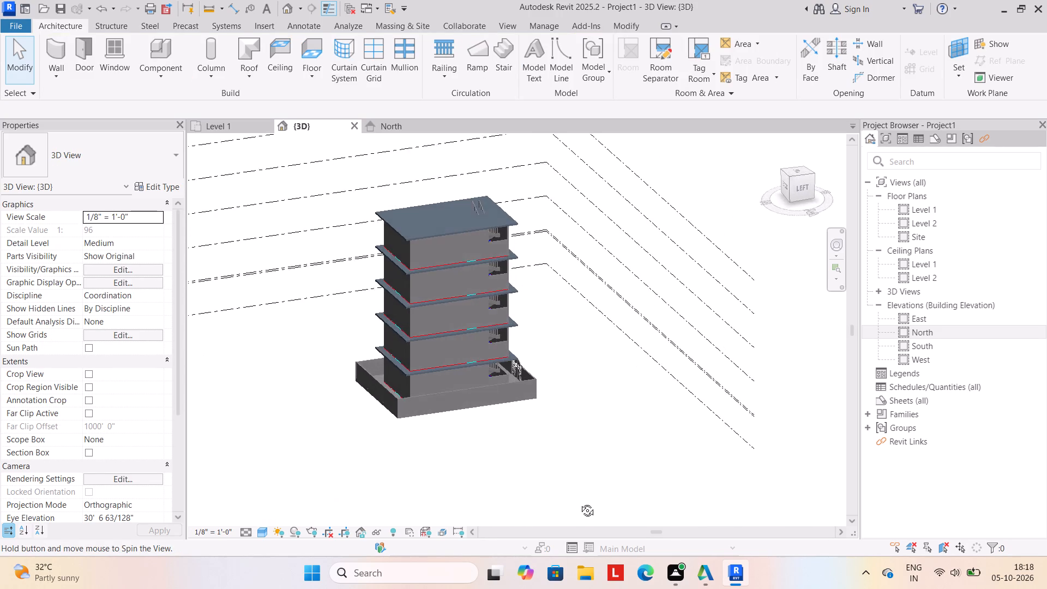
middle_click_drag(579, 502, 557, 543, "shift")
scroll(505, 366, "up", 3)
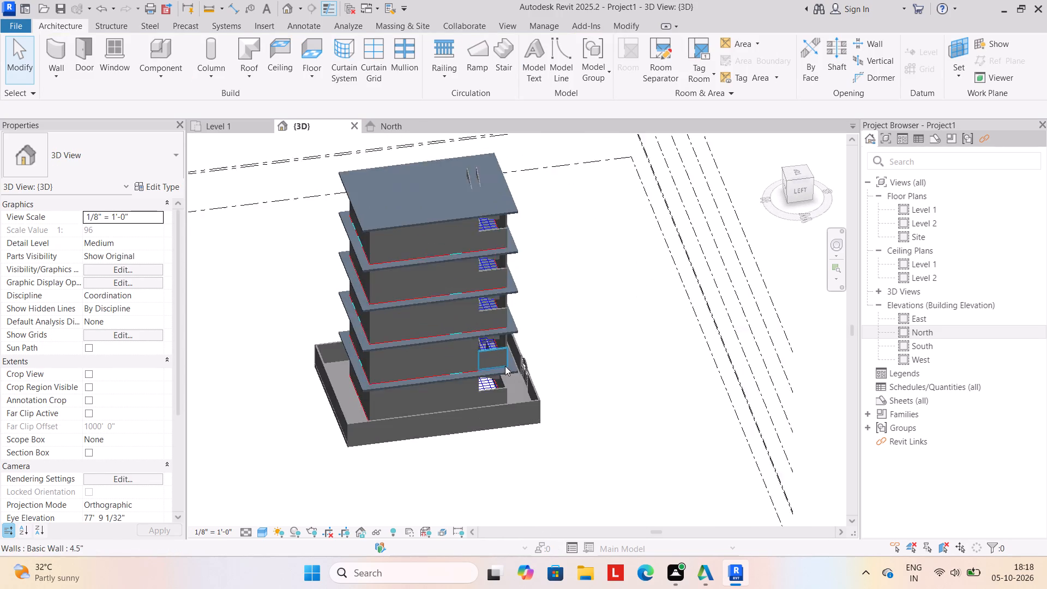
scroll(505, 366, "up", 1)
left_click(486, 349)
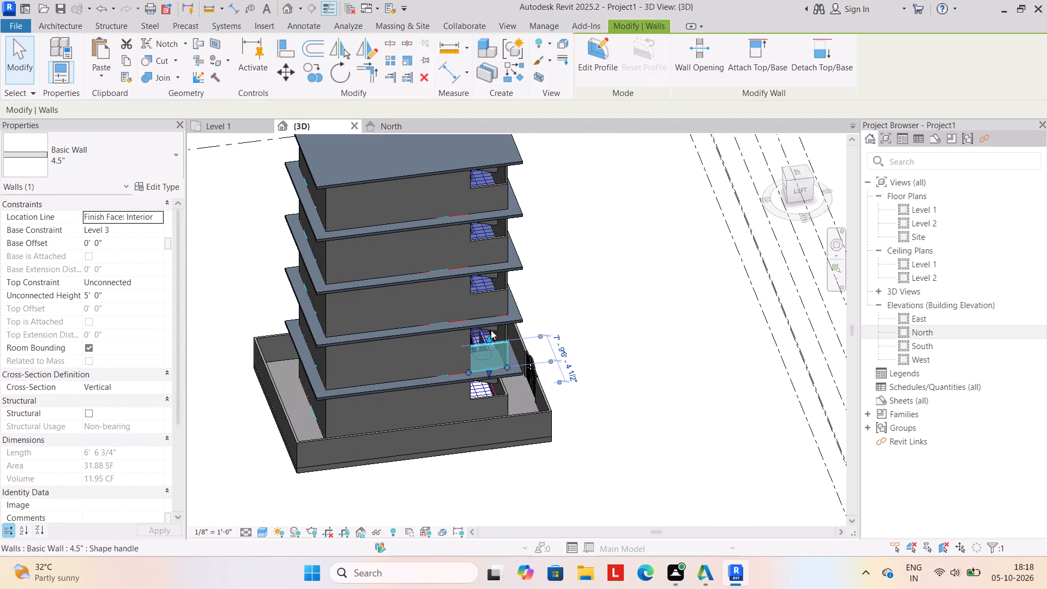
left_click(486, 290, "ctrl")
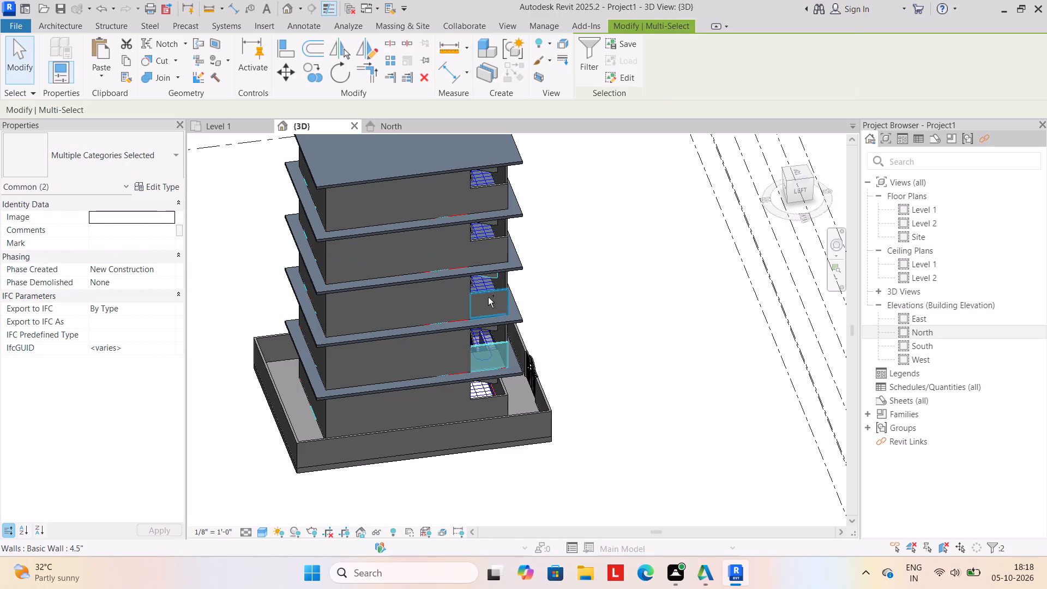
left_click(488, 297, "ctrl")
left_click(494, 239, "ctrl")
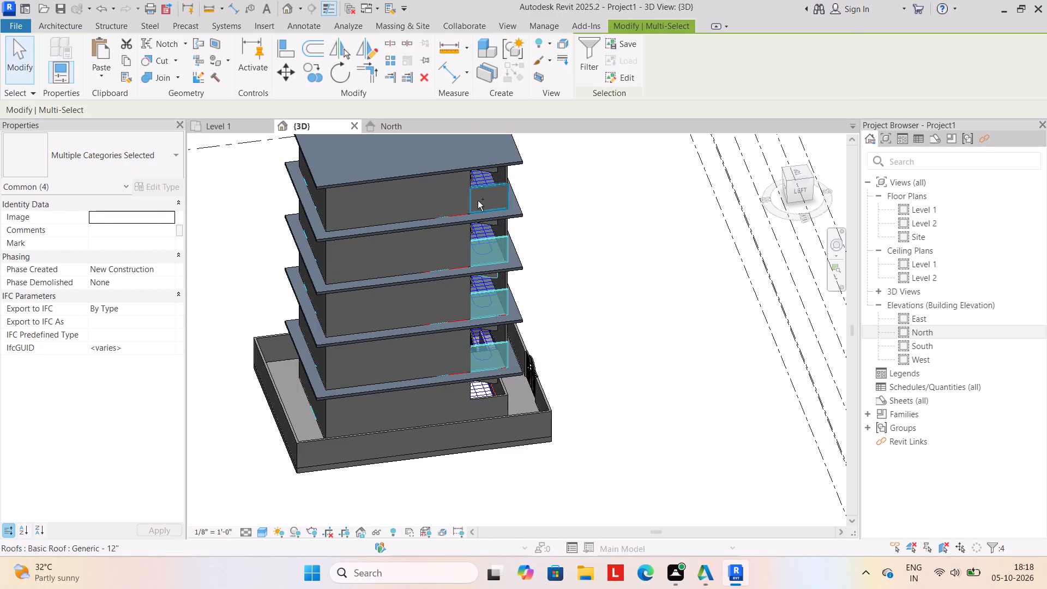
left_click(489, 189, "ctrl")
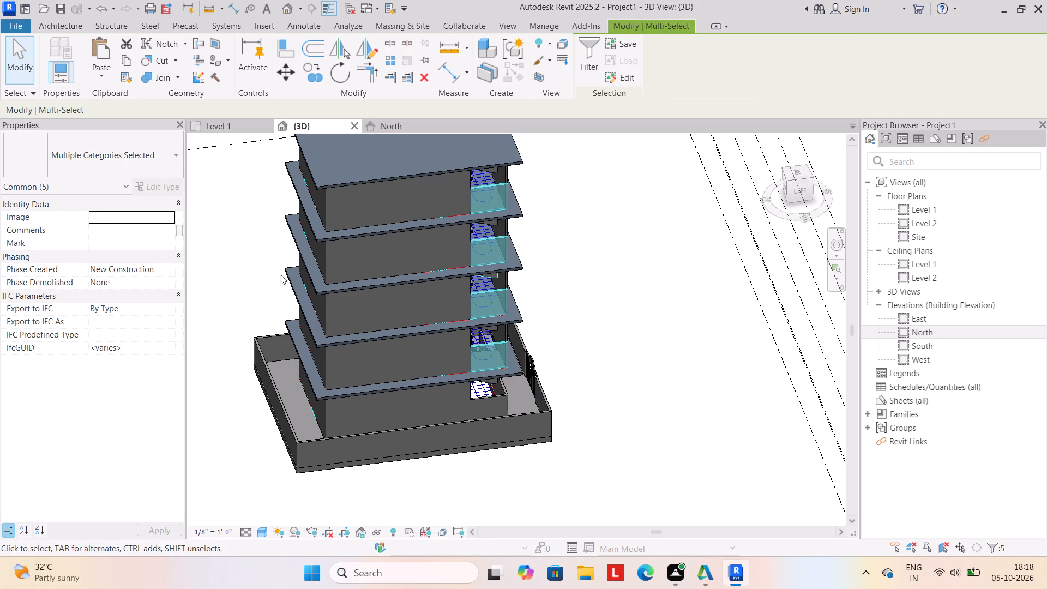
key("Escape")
Set the unconnected height of the three low 4.5" walls beside the staircase on the left facade, Levels 3 to 5, to 10'.
middle_click_drag(522, 442, 497, 437, "shift")
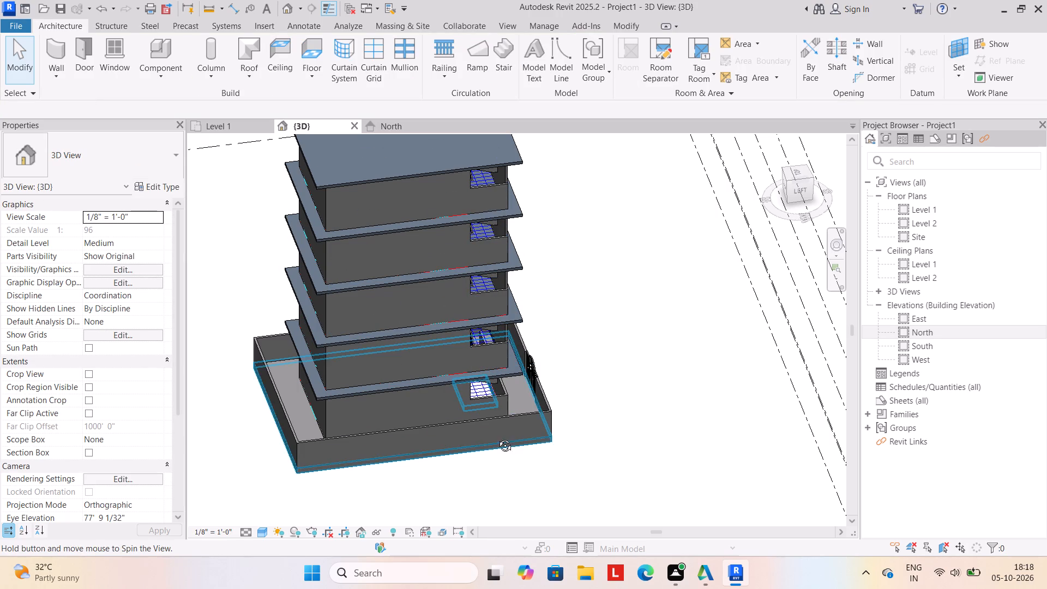
middle_click_drag(497, 437, 487, 393, "shift")
left_click(471, 341)
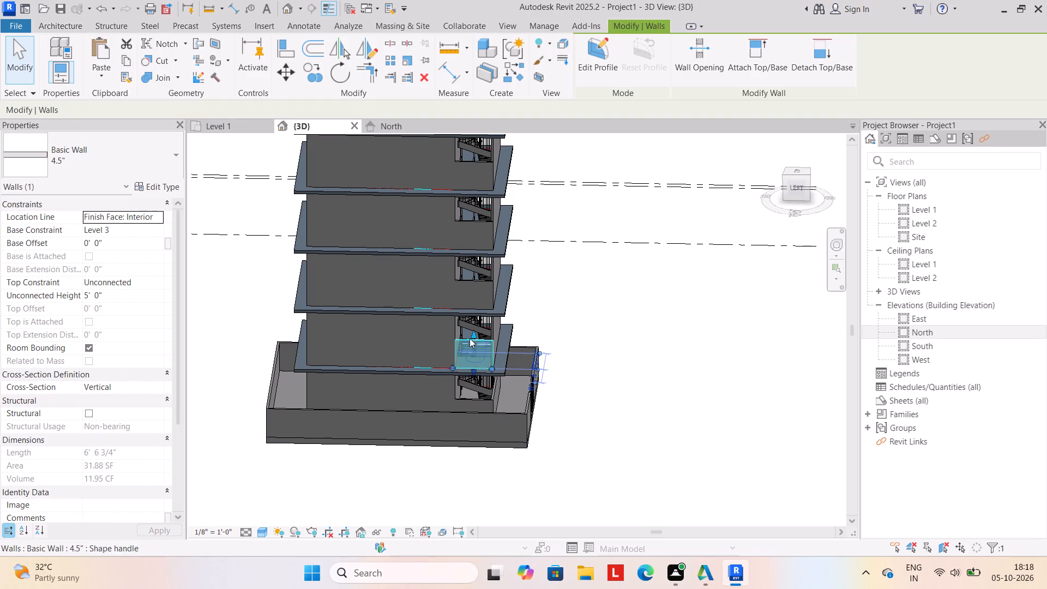
left_click(474, 281, "ctrl")
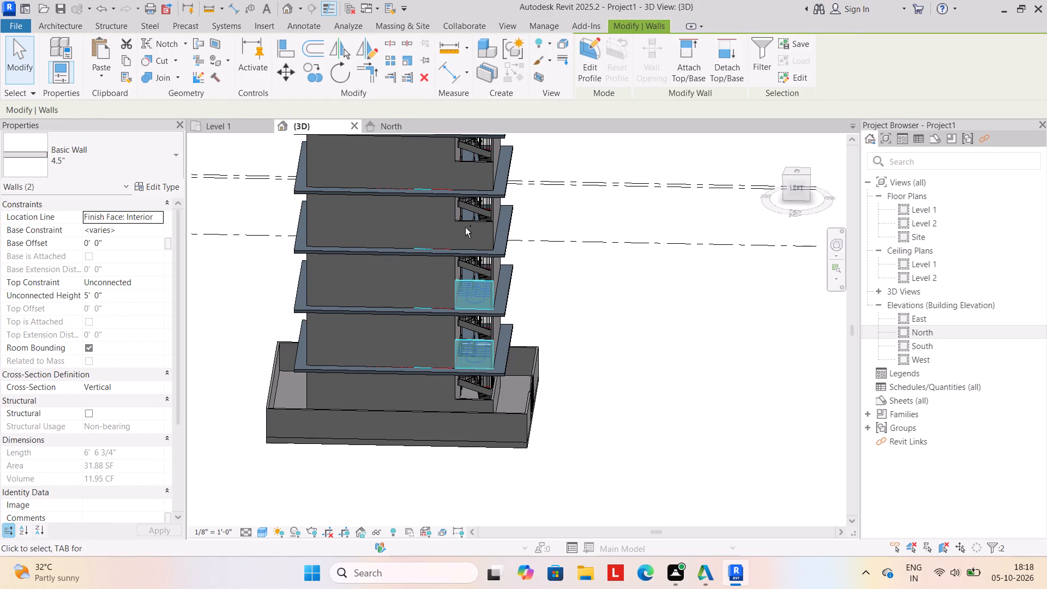
left_click(469, 224, "ctrl")
left_click(124, 295, "ctrl")
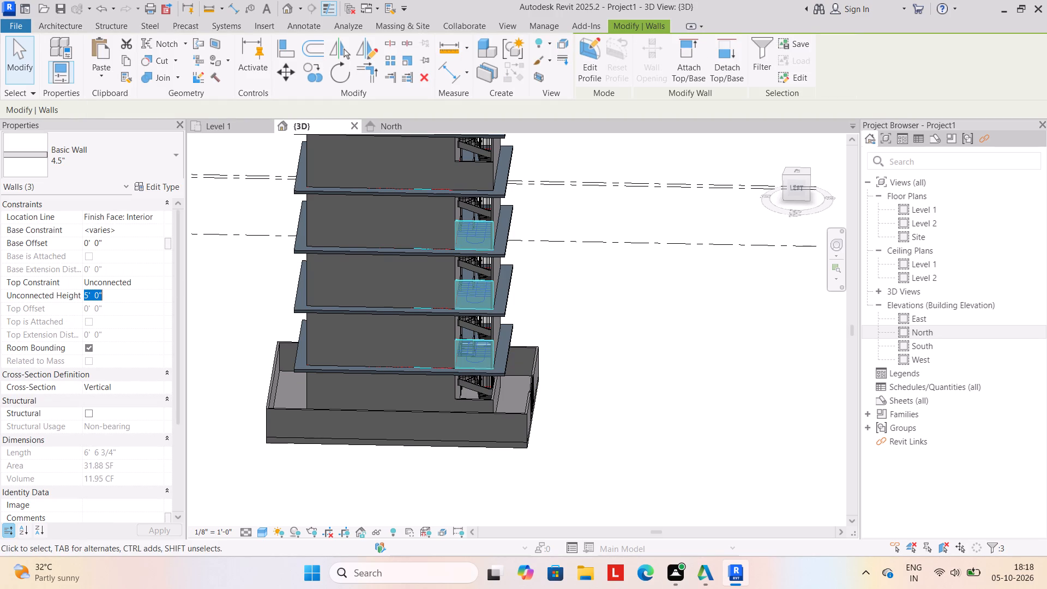
type("10'")
key("Return")
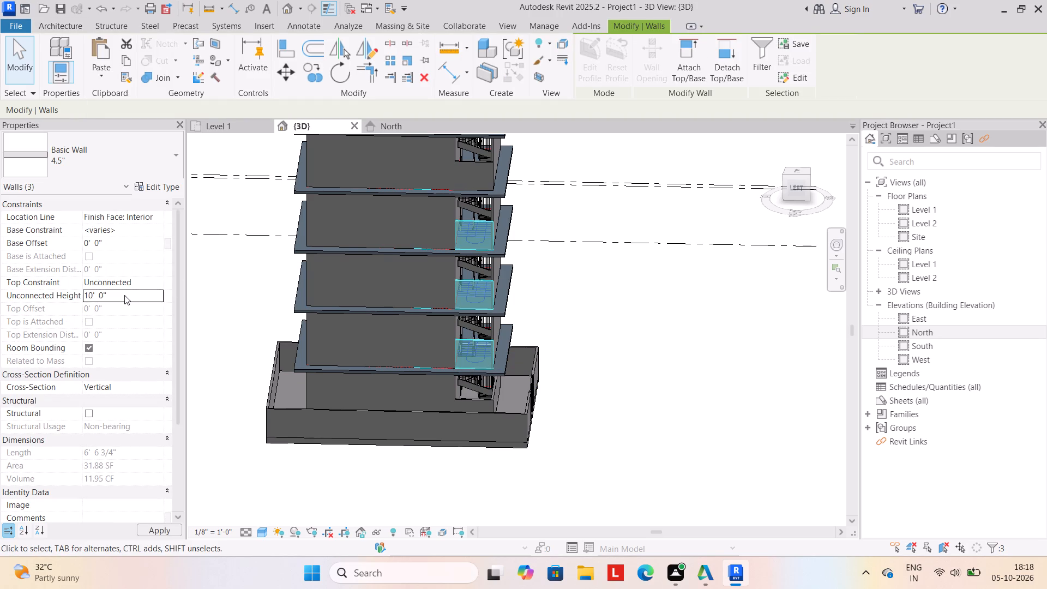
left_click(642, 359)
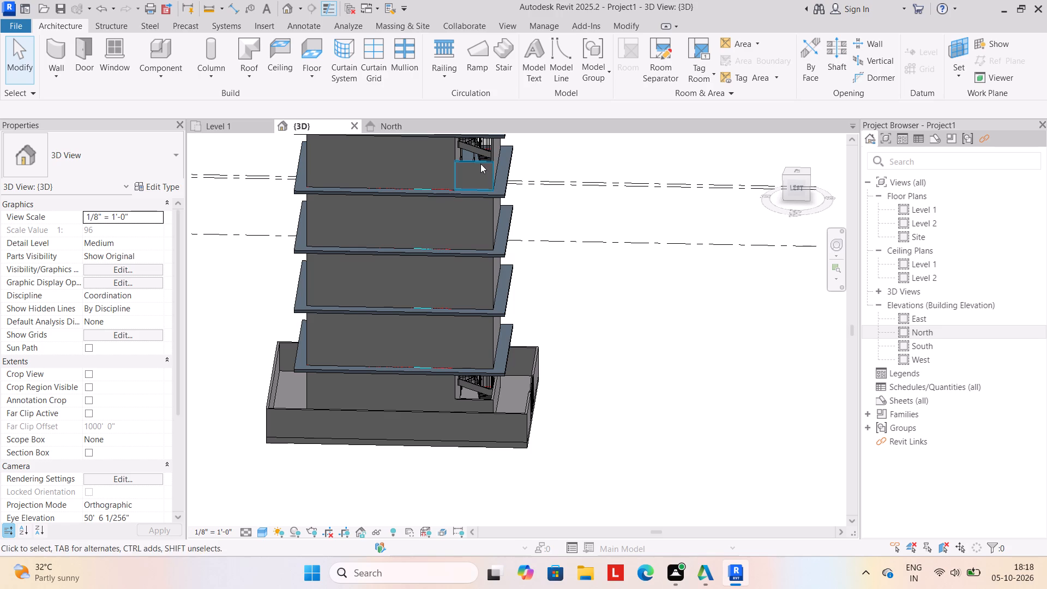
Set the unconnected height of the low 4.5" staircase wall on the left facade at Level 6 to 10'.
left_click(480, 164)
middle_click_drag(541, 299, 535, 339)
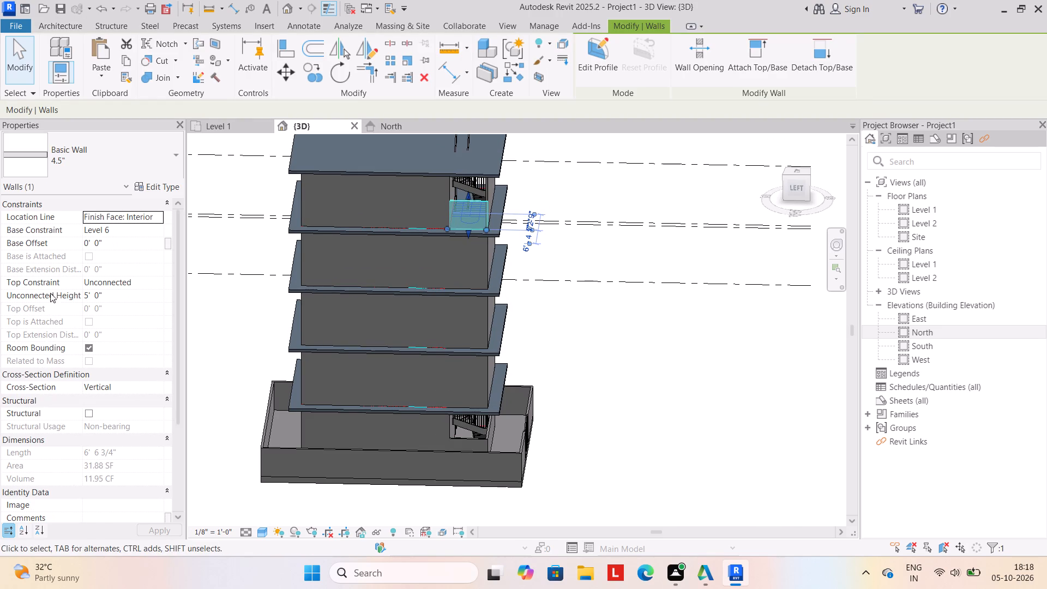
left_click(106, 291)
key("BackSpace")
key("BackSpace")
key("BackSpace")
key("BackSpace")
key("BackSpace")
key("BackSpace")
key("BackSpace")
key("BackSpace")
key("BackSpace")
key("BackSpace")
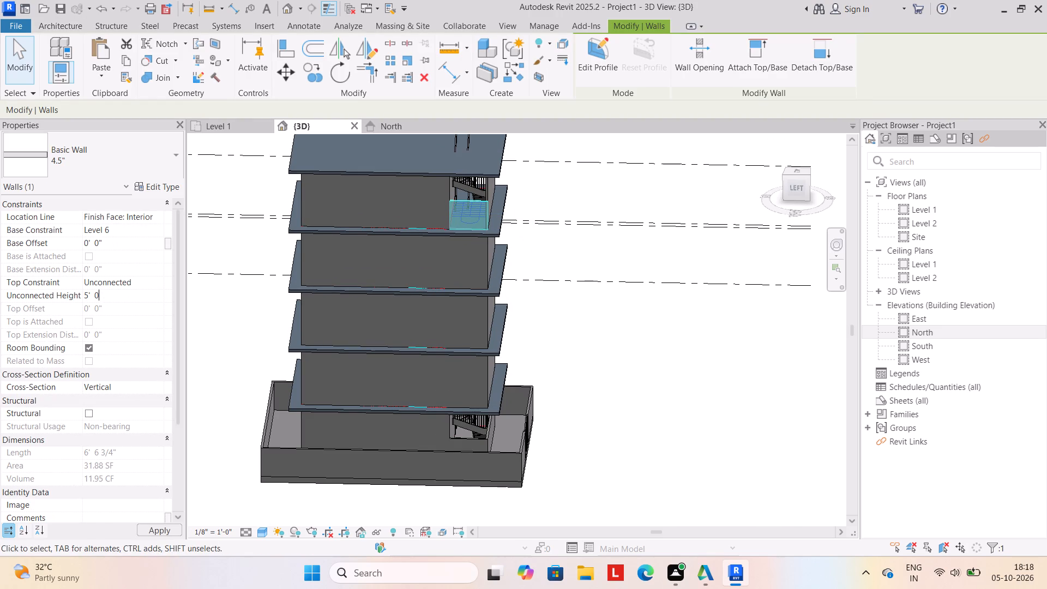
type("10'")
key("Return")
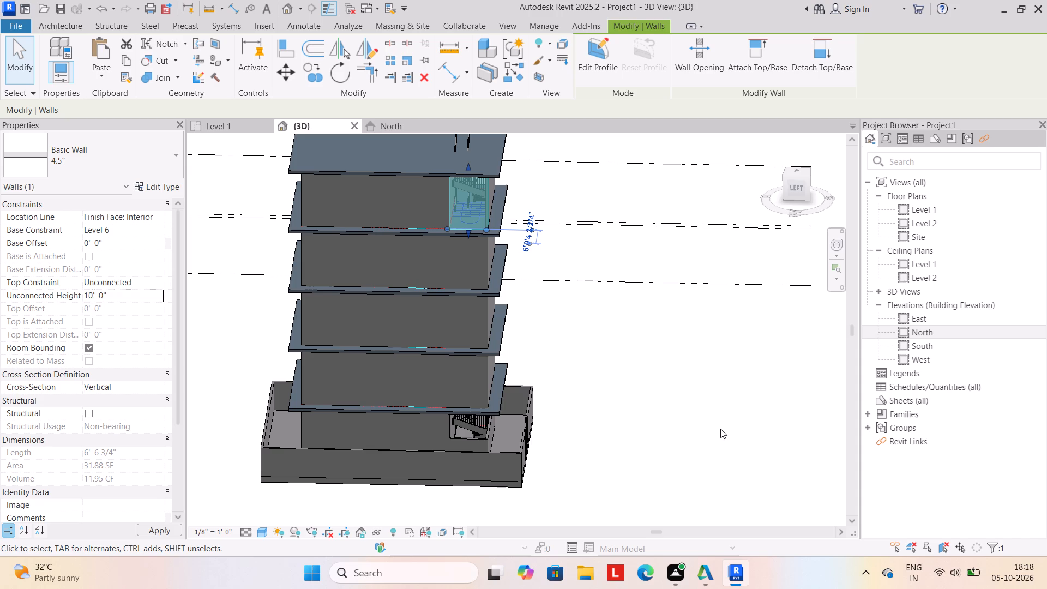
left_click(737, 444)
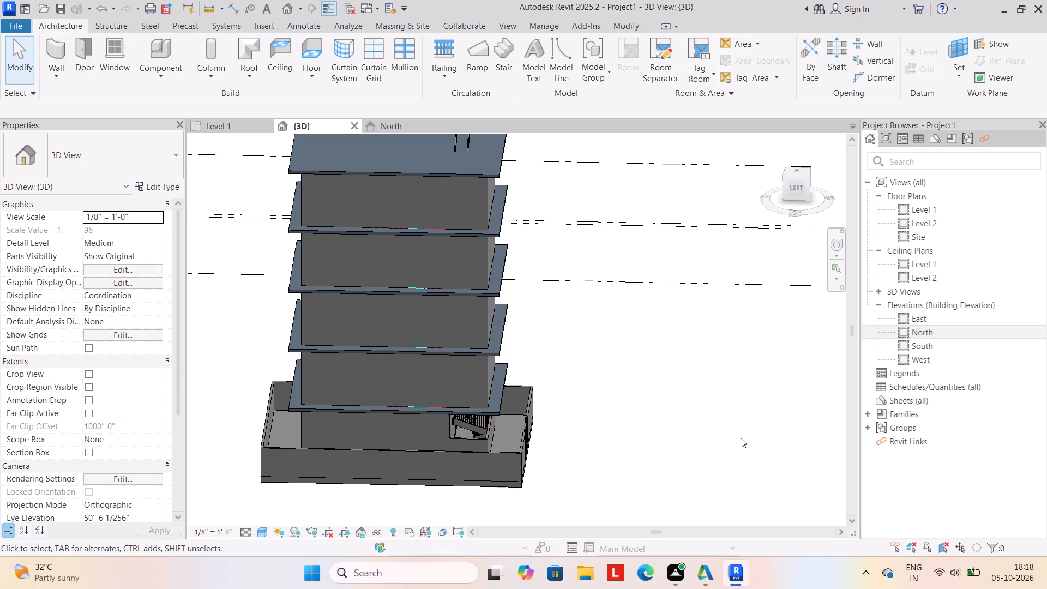
Place a Single-Flush 30" x 80" door in the front wall of each of the four upper storeys, in line above the ground-floor door.
scroll(718, 393, "down", 2)
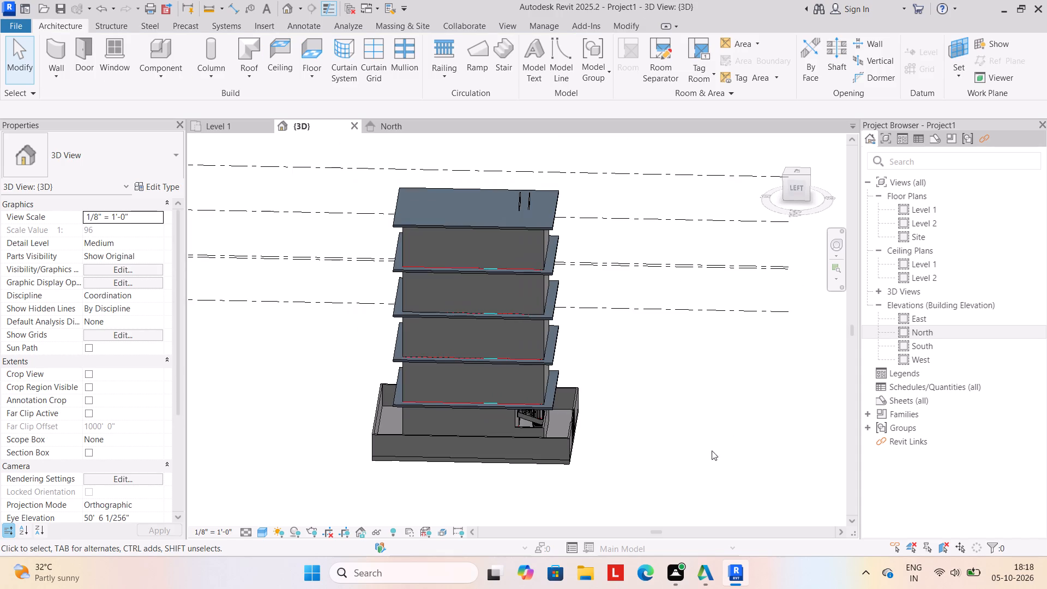
middle_click_drag(696, 468, 392, 473, "shift")
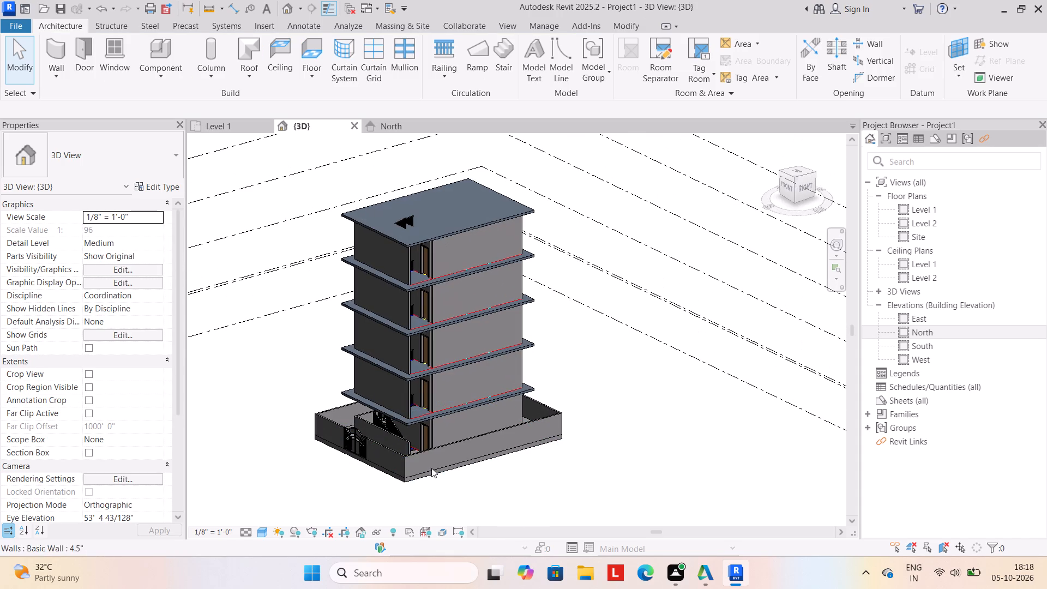
middle_click_drag(508, 478, 422, 469, "shift")
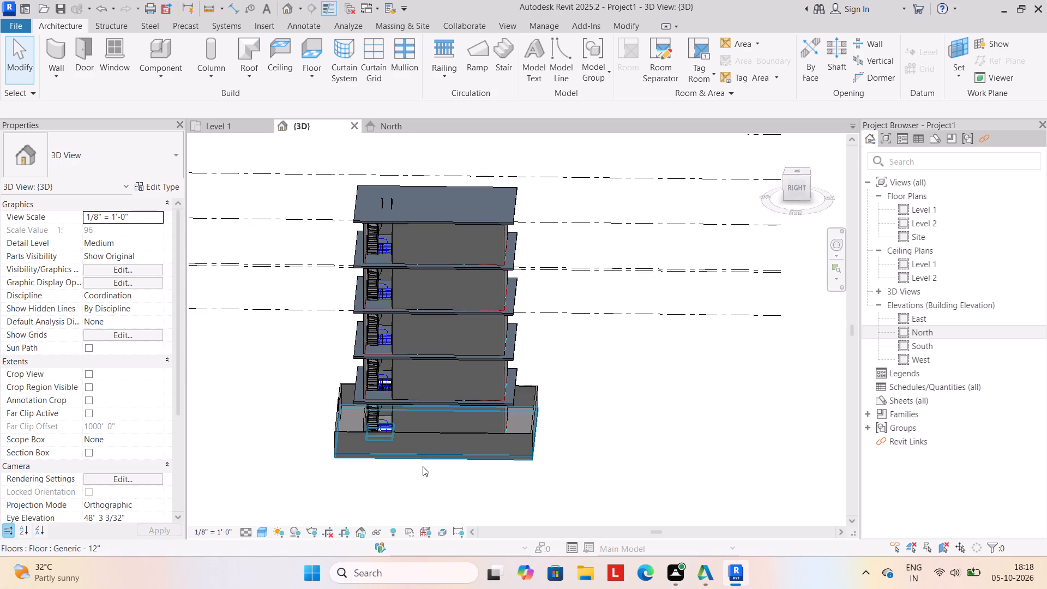
scroll(417, 475, "down", 1)
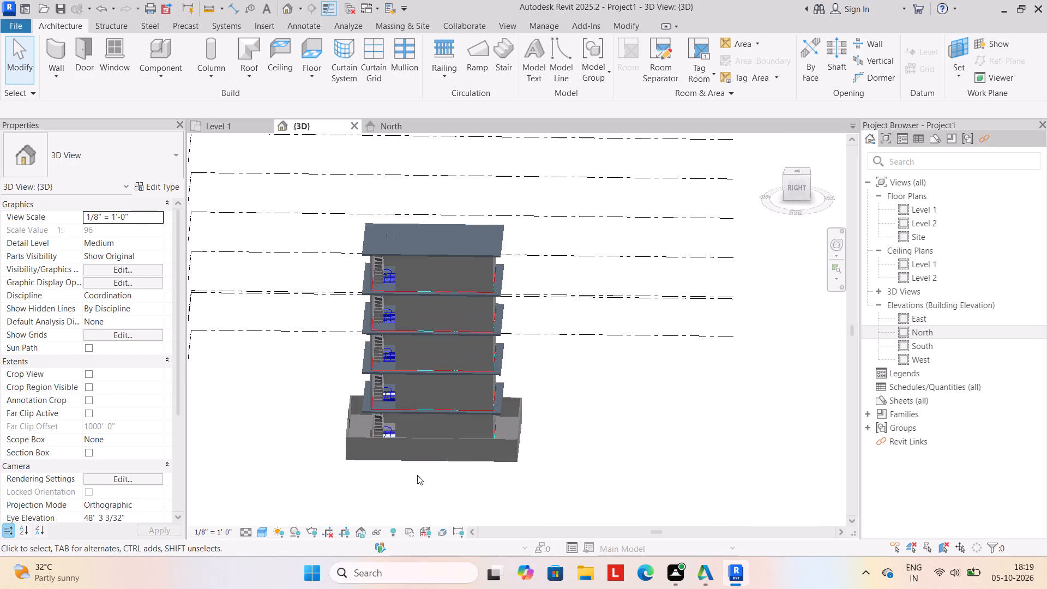
middle_click_drag(374, 476, 671, 465, "shift")
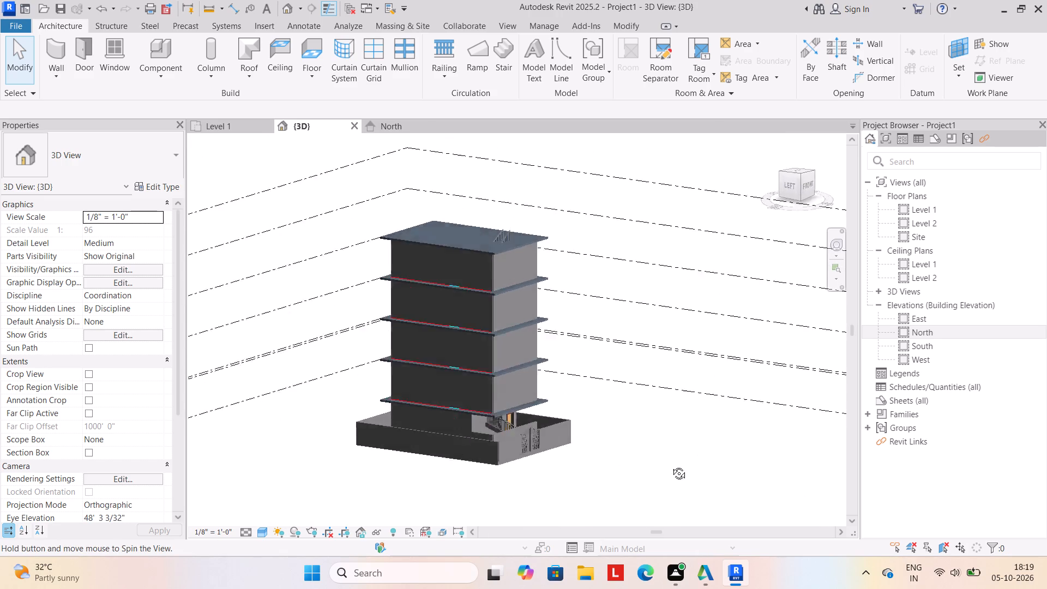
middle_click_drag(671, 465, 564, 461, "shift")
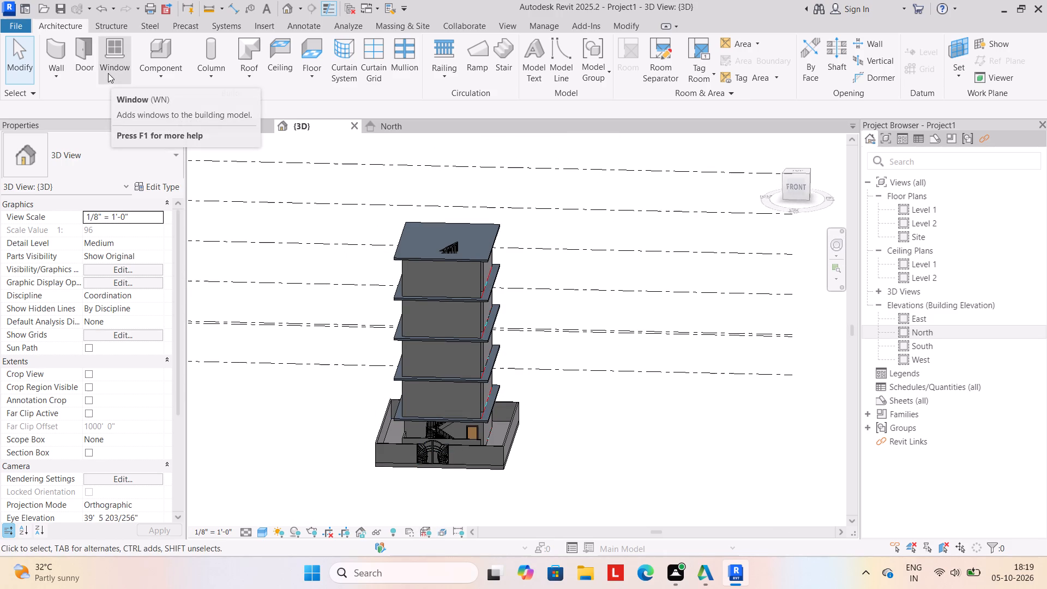
left_click(82, 64)
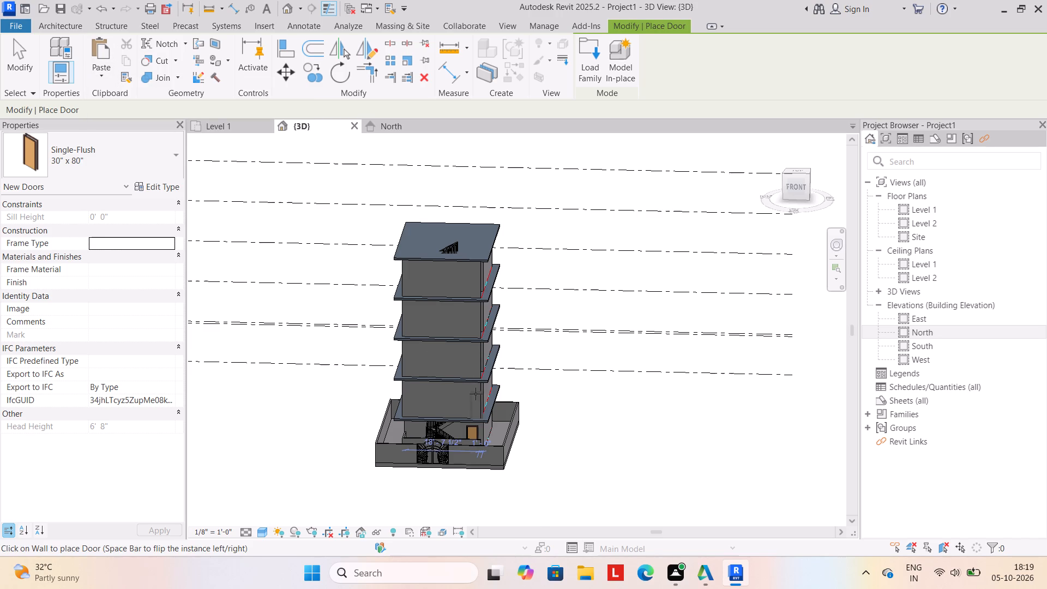
scroll(474, 392, "up", 5)
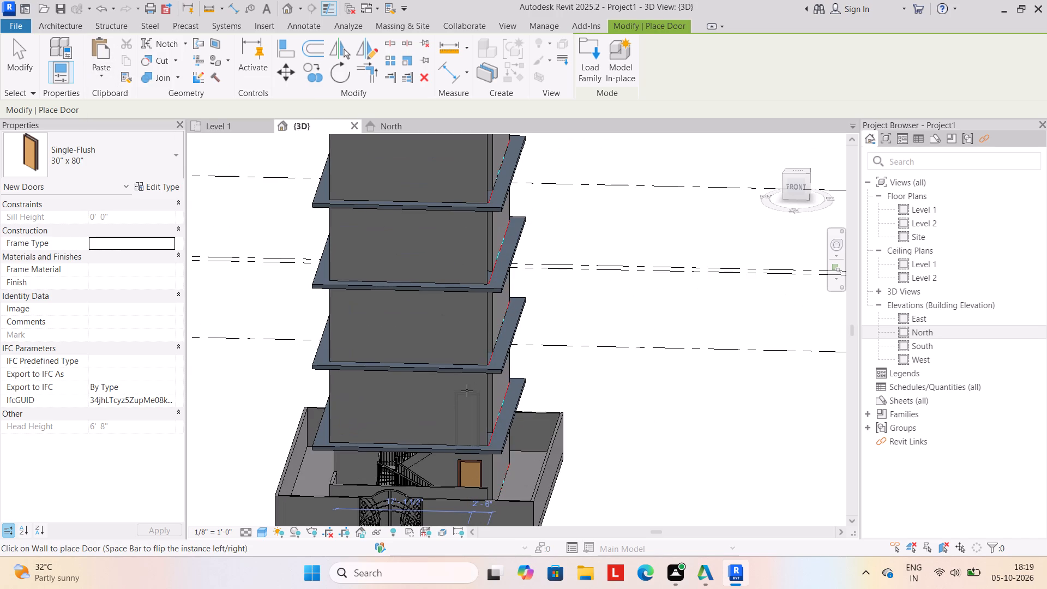
left_click(469, 390)
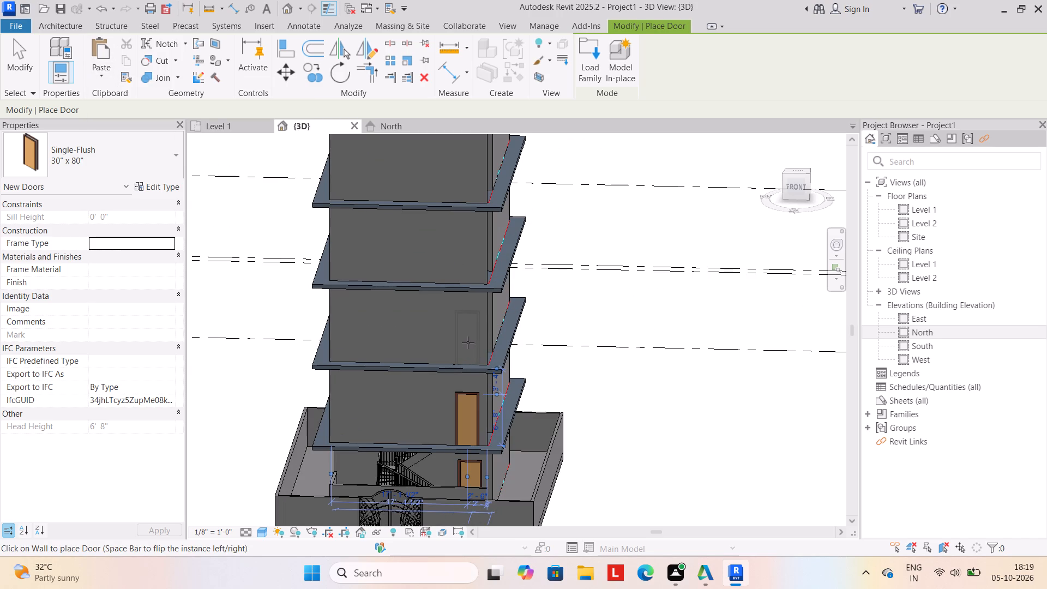
left_click(469, 342)
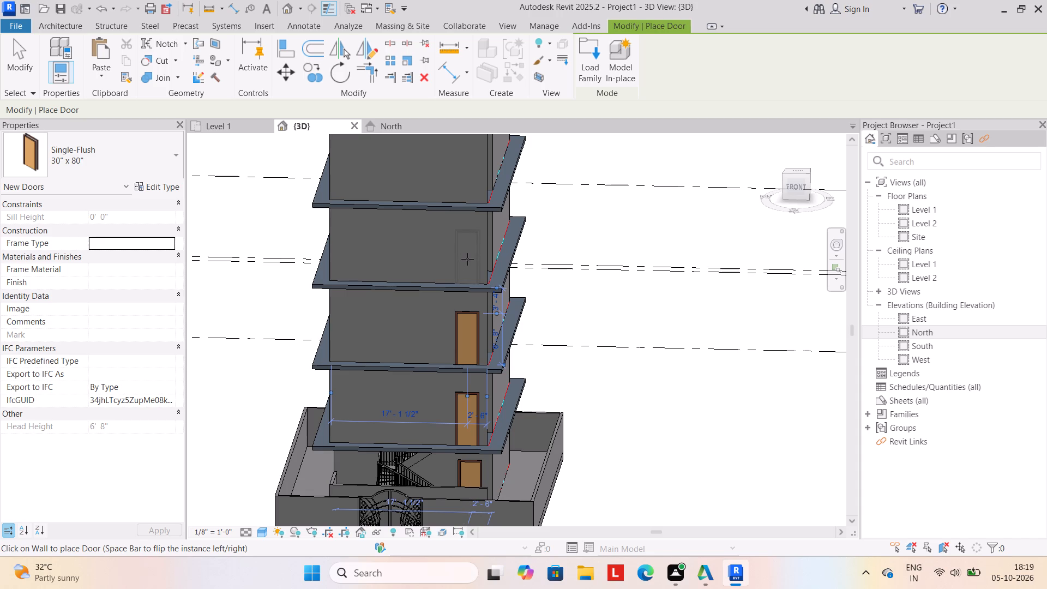
left_click(468, 259)
scroll(460, 258, "down", 3)
middle_click_drag(441, 266, 454, 336)
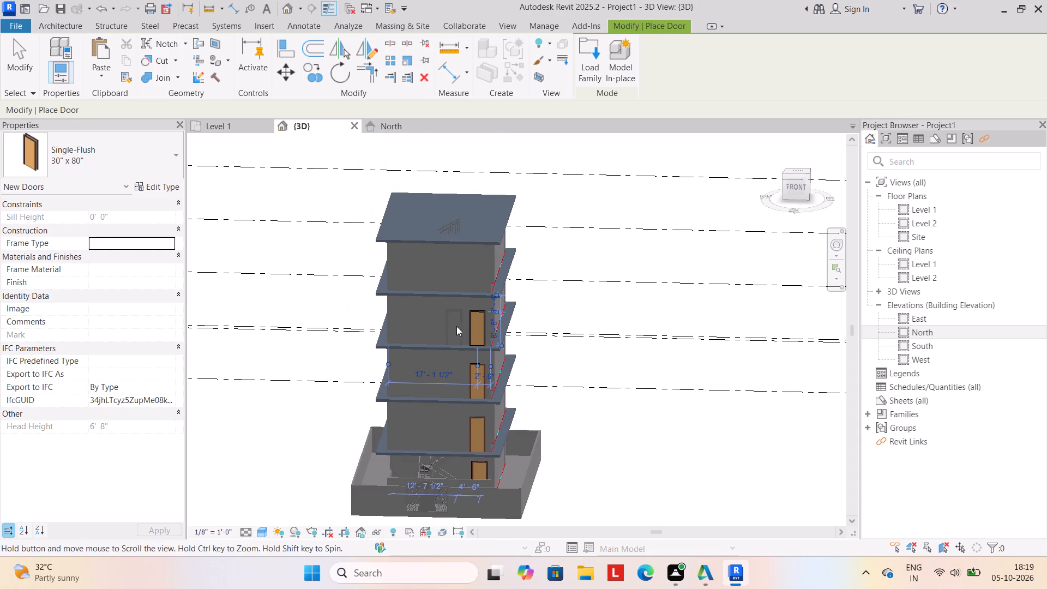
left_click(481, 278)
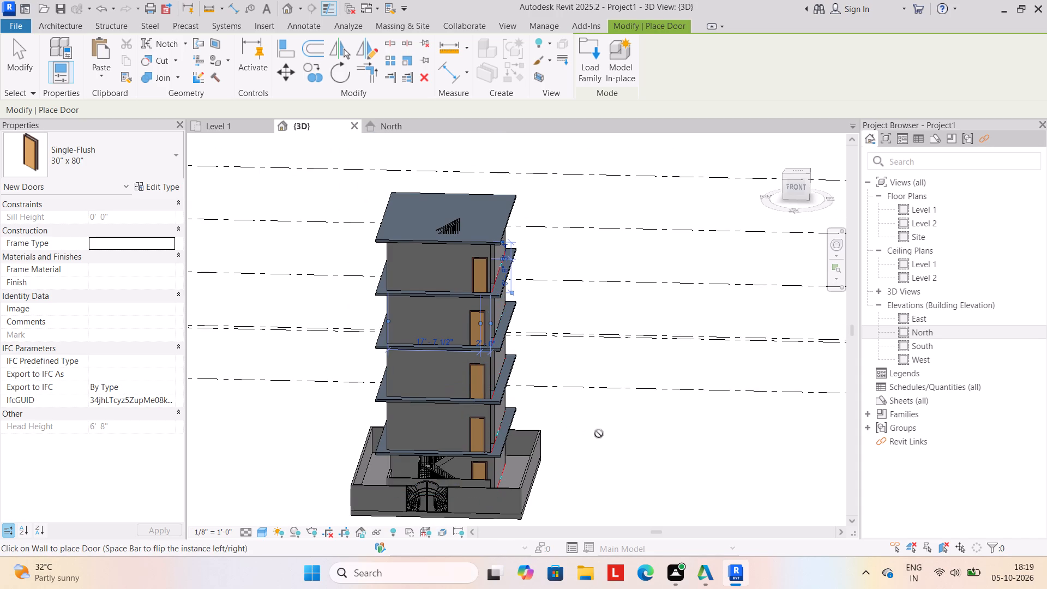
key("Escape")
key("Escape")
scroll(574, 478, "down", 2)
middle_click_drag(560, 464, 495, 412)
key("Escape")
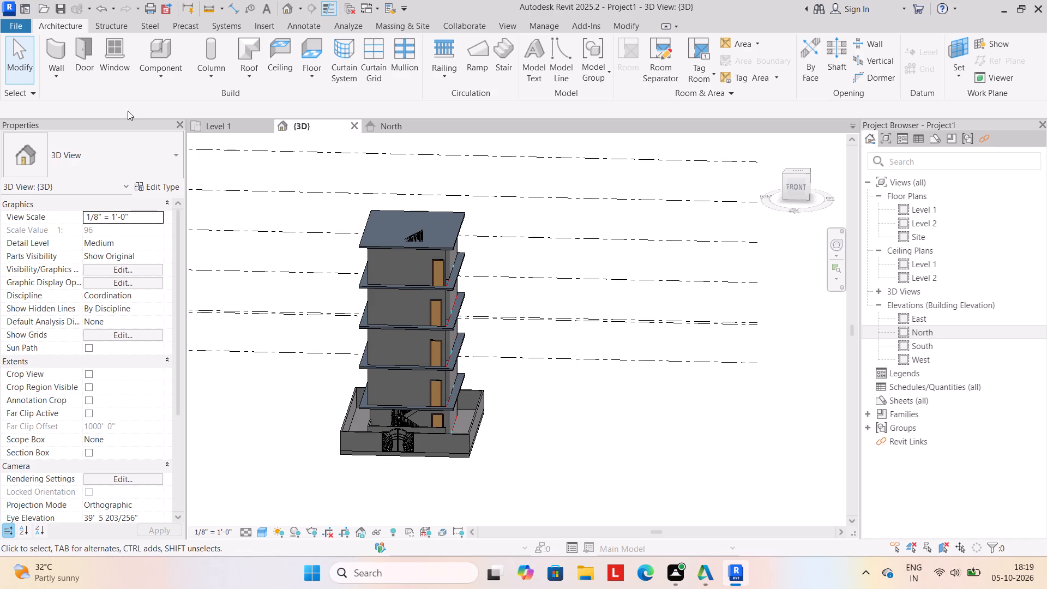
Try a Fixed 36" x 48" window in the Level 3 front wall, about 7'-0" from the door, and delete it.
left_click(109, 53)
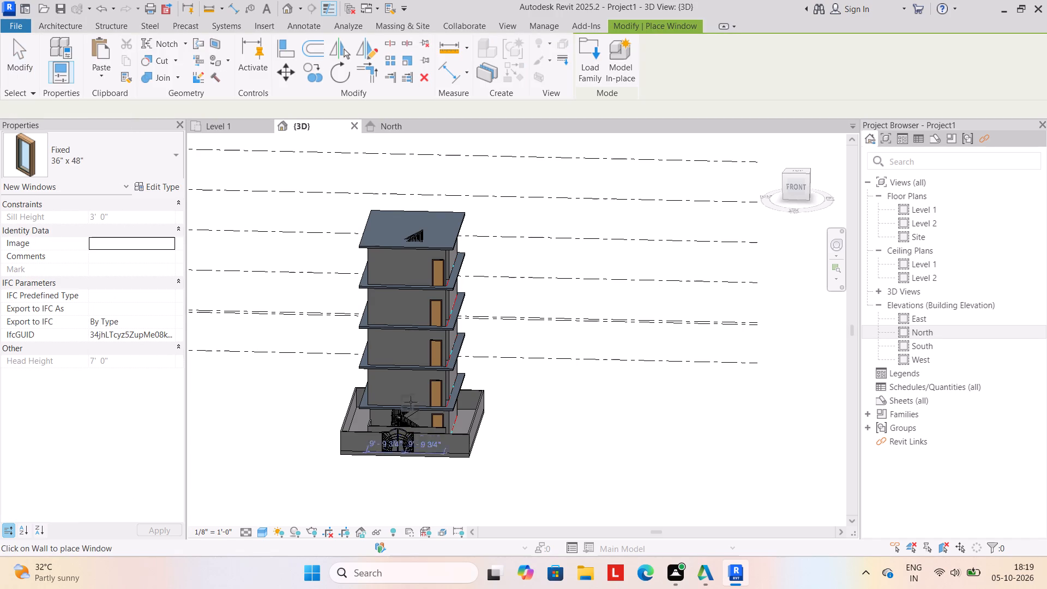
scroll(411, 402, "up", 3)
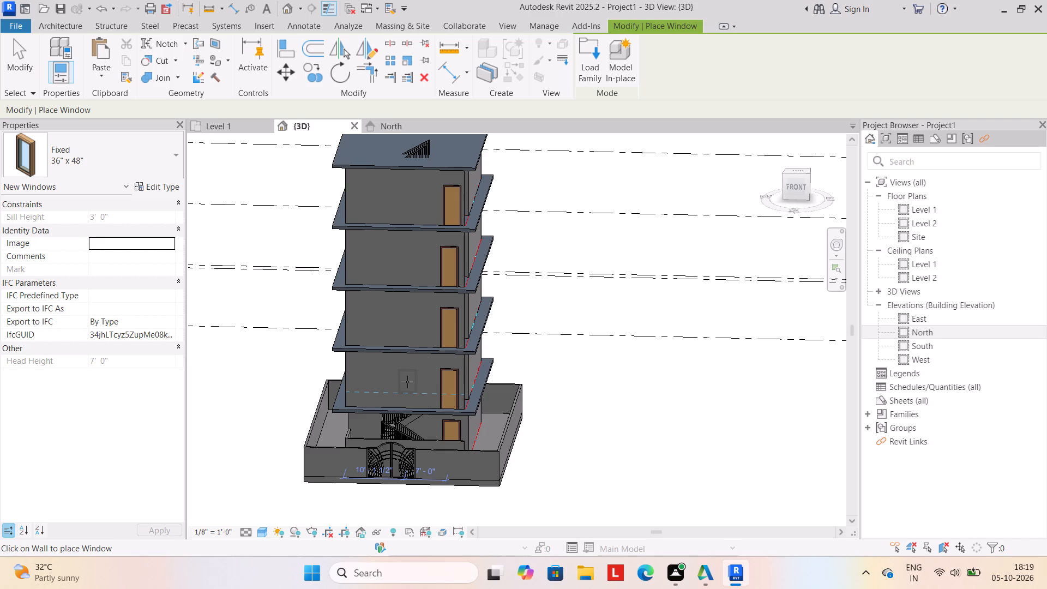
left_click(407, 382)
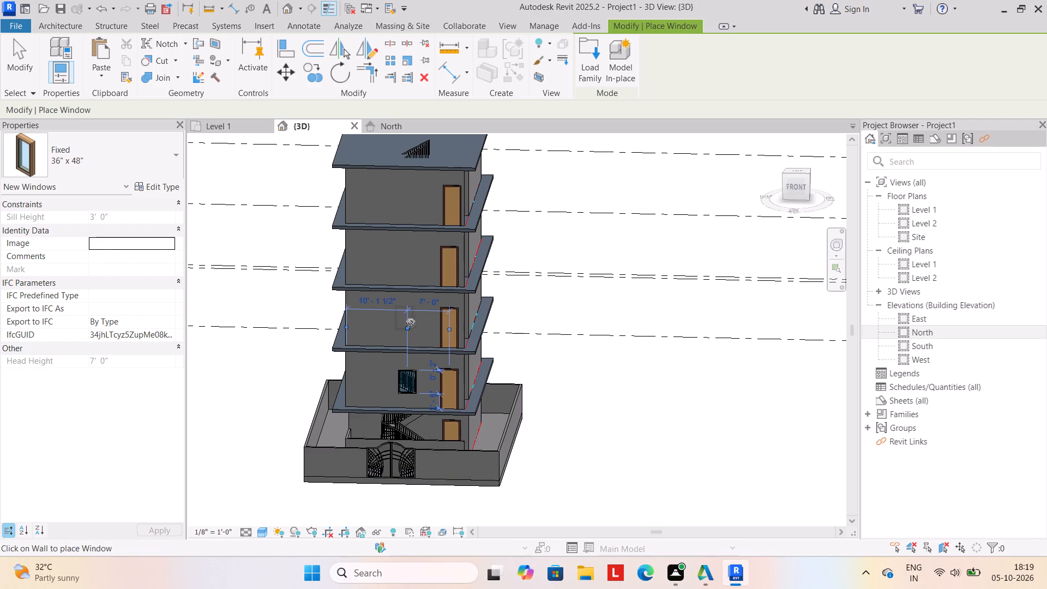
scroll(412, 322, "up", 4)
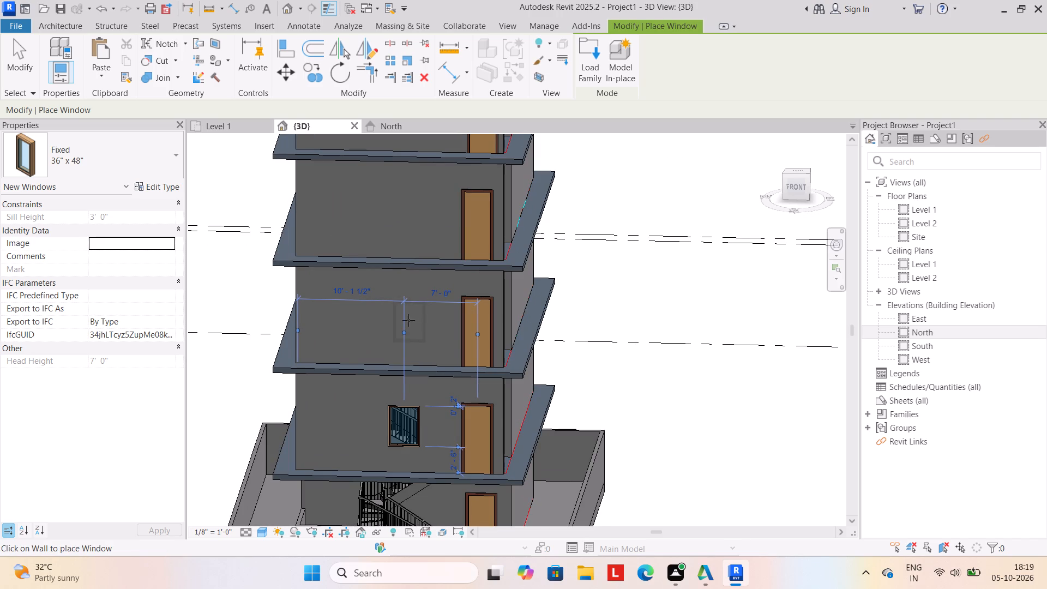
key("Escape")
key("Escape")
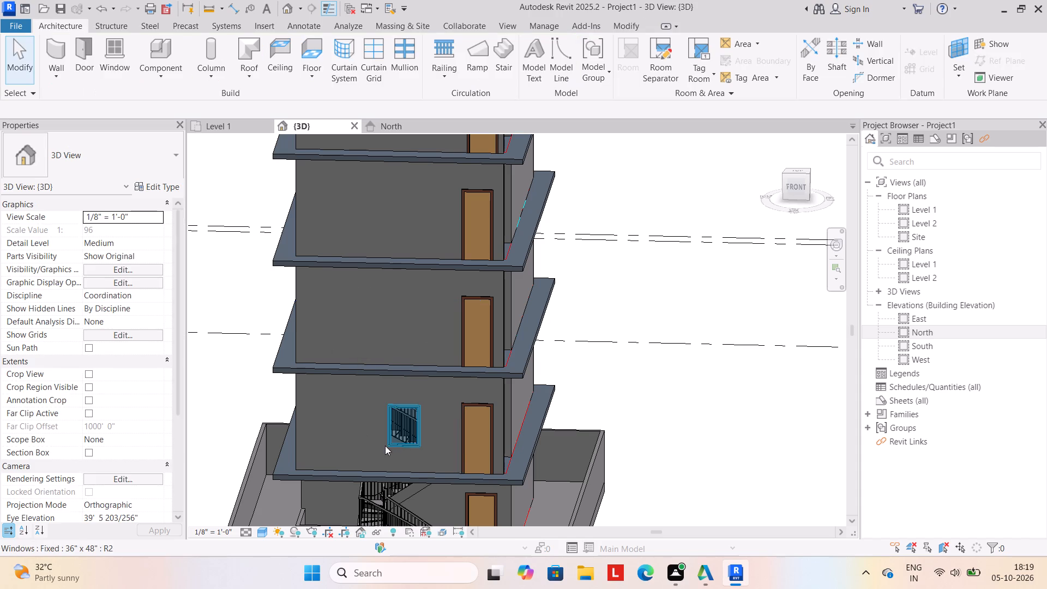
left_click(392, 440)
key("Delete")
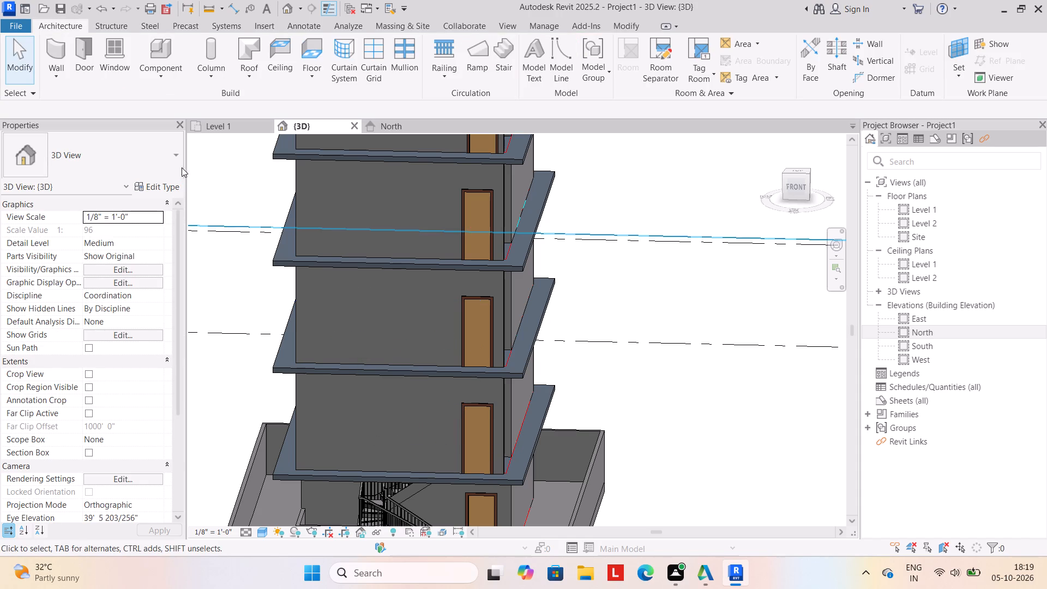
Place a Window-Casement-Double 34" x 36" window in the front wall of each of the four upper storeys, beside the door.
left_click(55, 76)
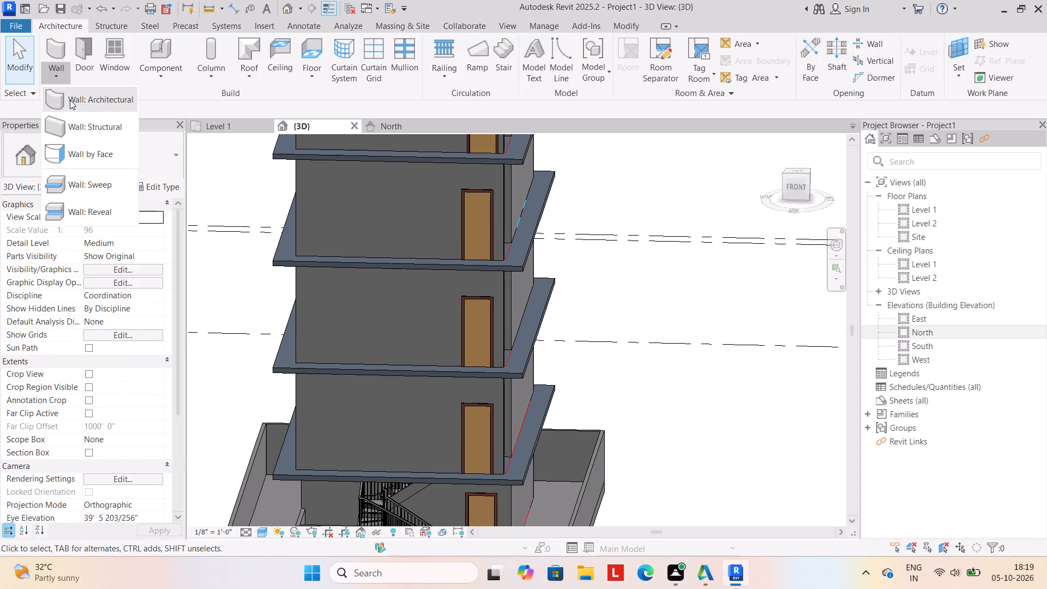
left_click(116, 51)
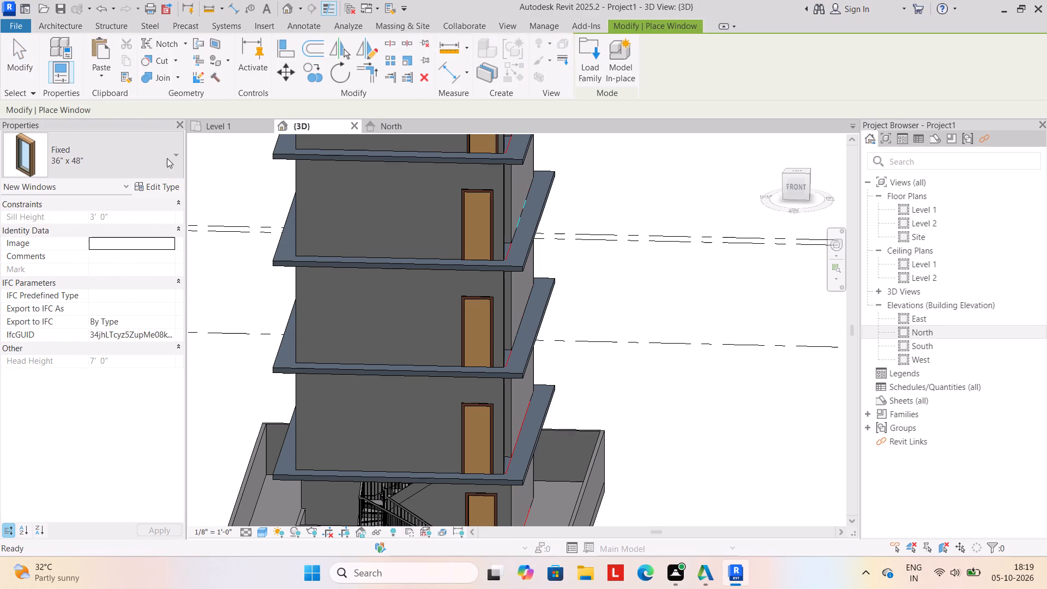
left_click(176, 157)
left_click(74, 384)
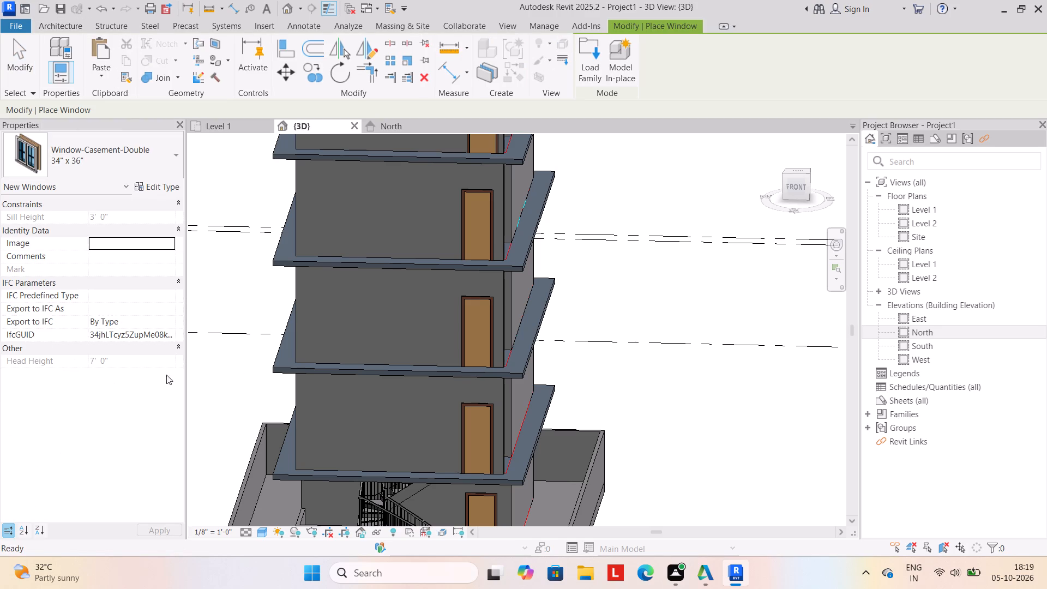
left_click(435, 417)
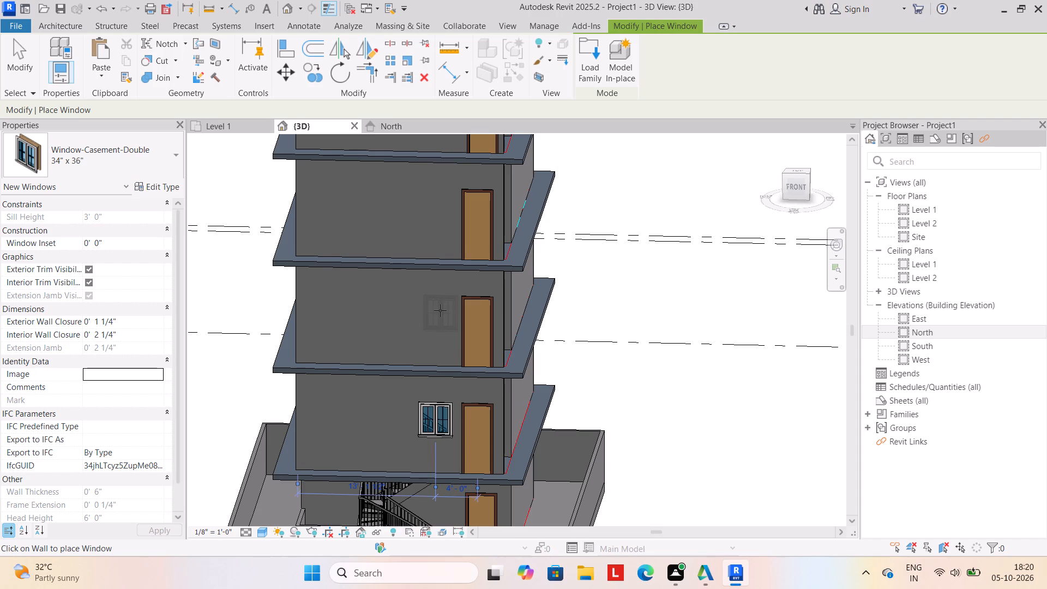
left_click(398, 310)
left_click(396, 203)
scroll(390, 300, "down", 4)
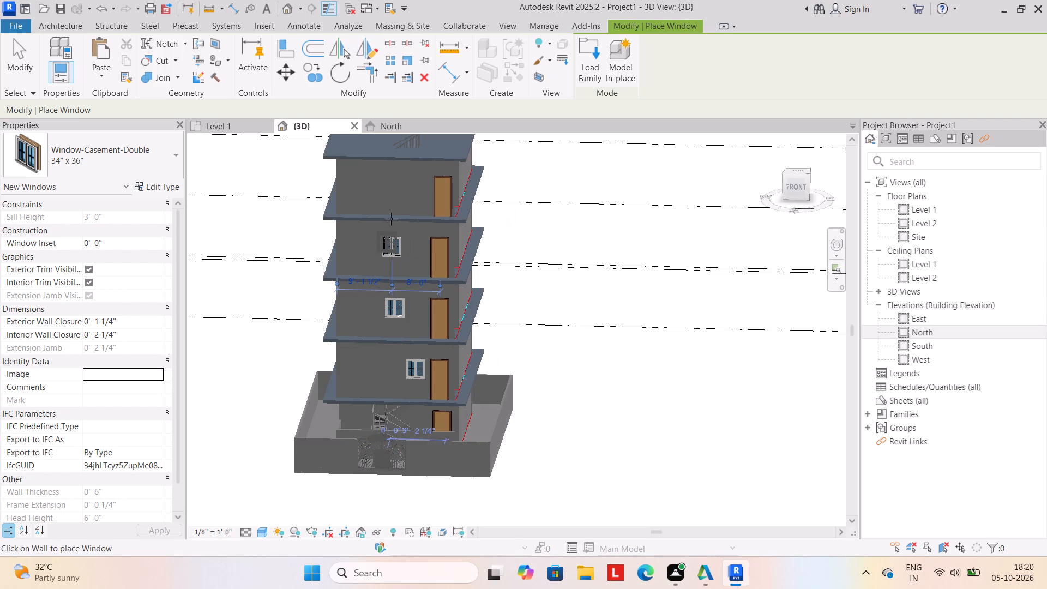
left_click(394, 189)
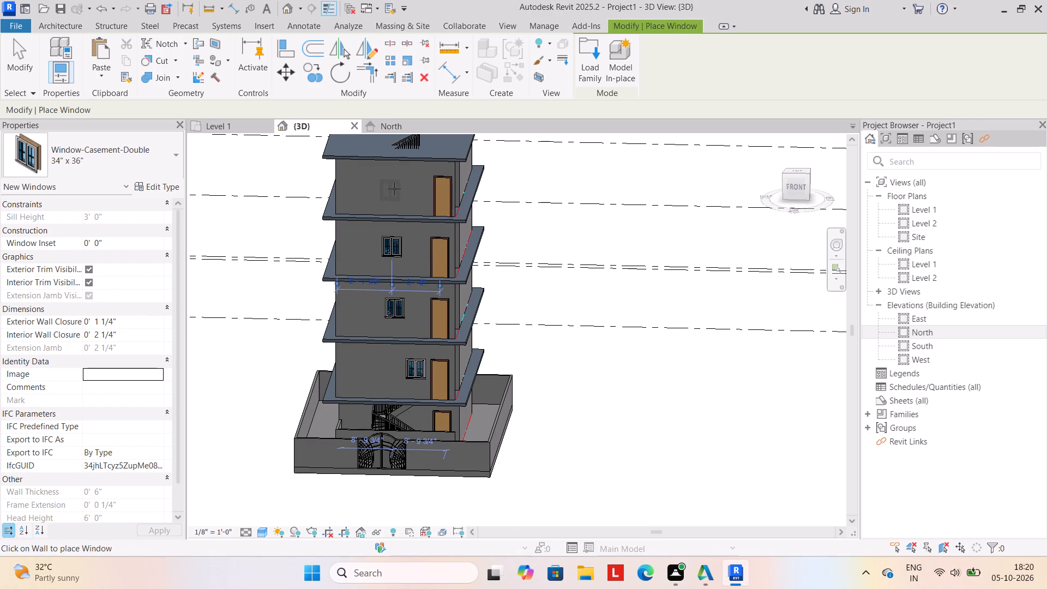
key("Escape")
key("Escape")
Nudge the lowest casement window along the front wall, away from the door, to line up with the windows above it.
scroll(247, 434, "down", 2)
middle_click_drag(247, 432, 286, 474)
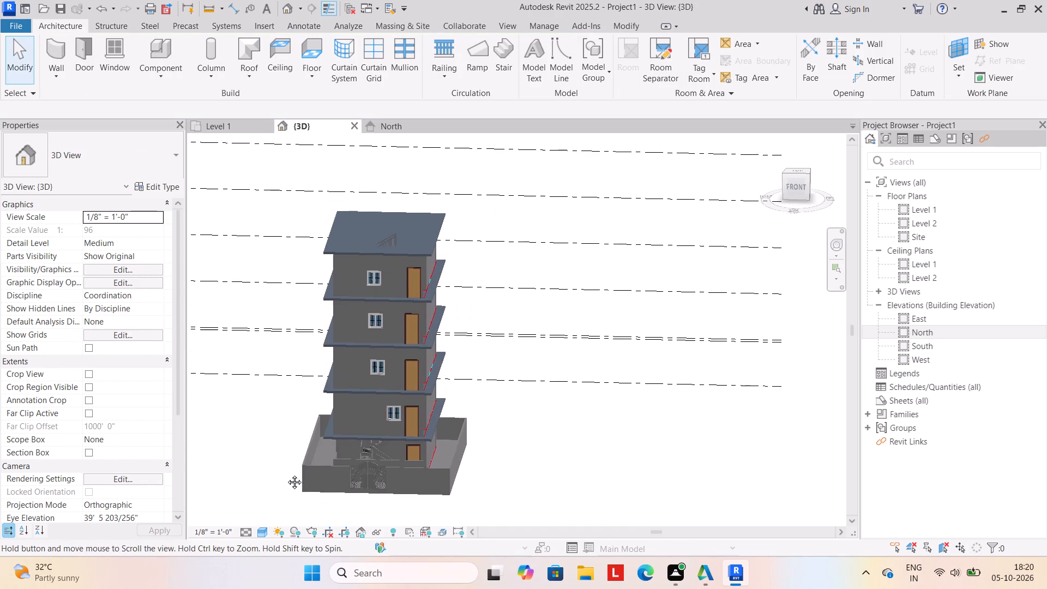
middle_click_drag(286, 474, 290, 474)
scroll(293, 472, "up", 4)
scroll(293, 472, "down", 2)
left_click(453, 414)
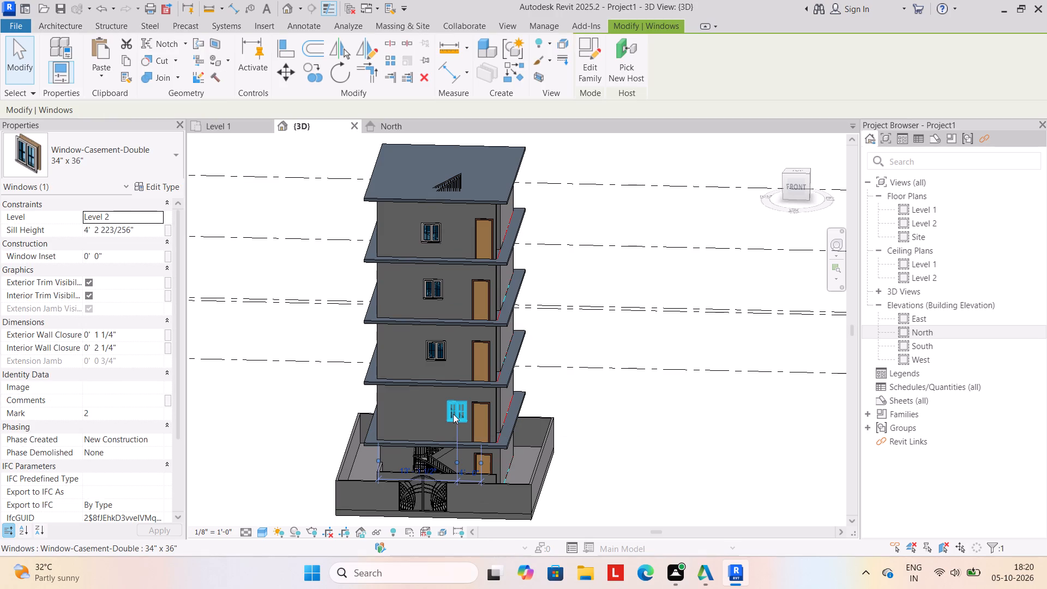
key("Left")
key("Left")
key("Left")
key("Left")
key("Left")
key("Left")
key("Left")
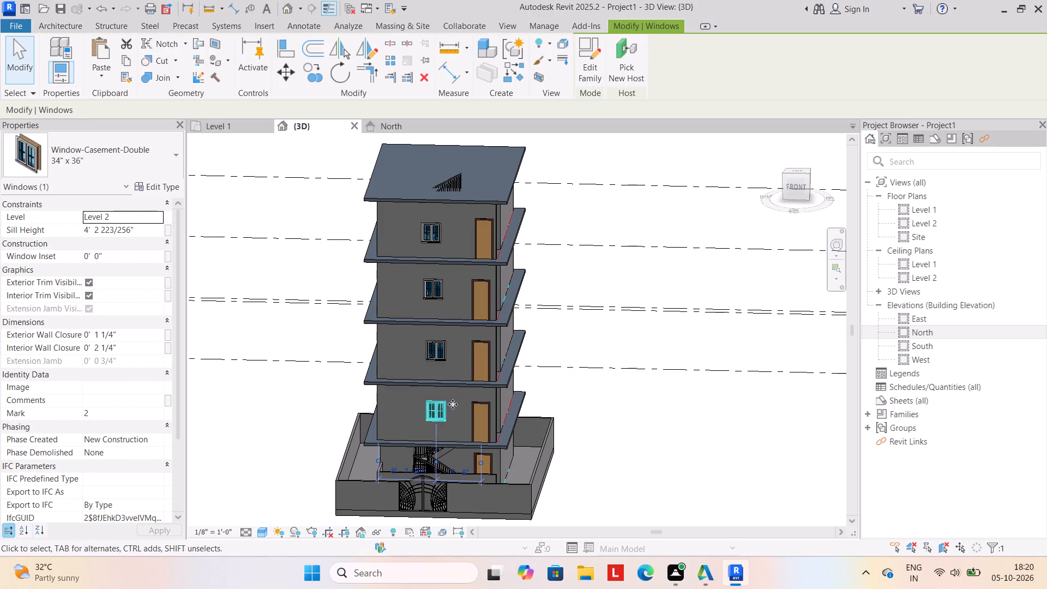
key("Left")
Nudge the three higher casement windows slightly along the front wall, moving the second one to 8'-0" from the door, to align the column.
left_click(438, 355)
key("Left")
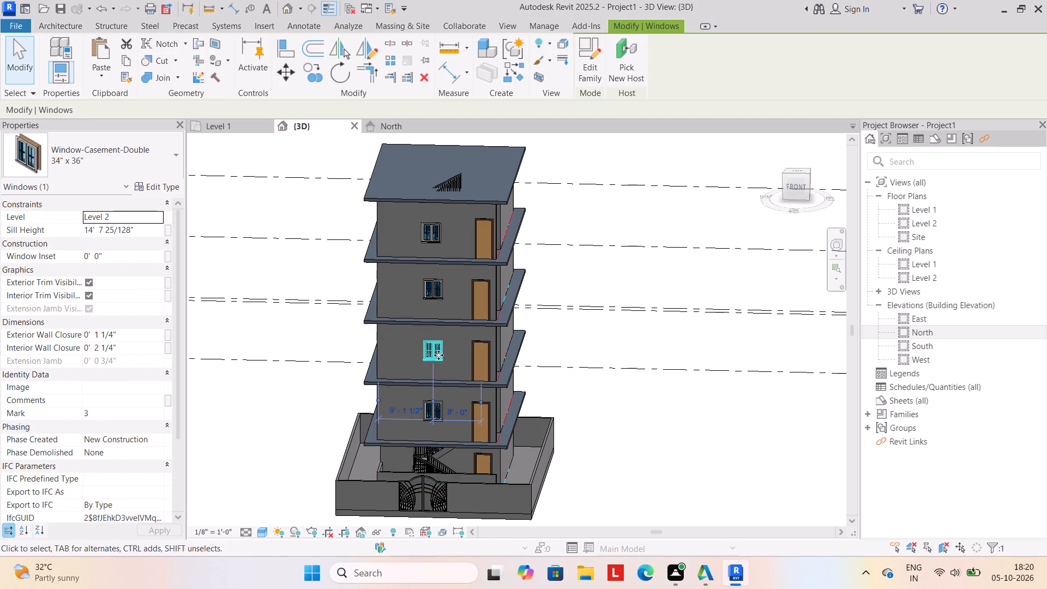
left_click(621, 436)
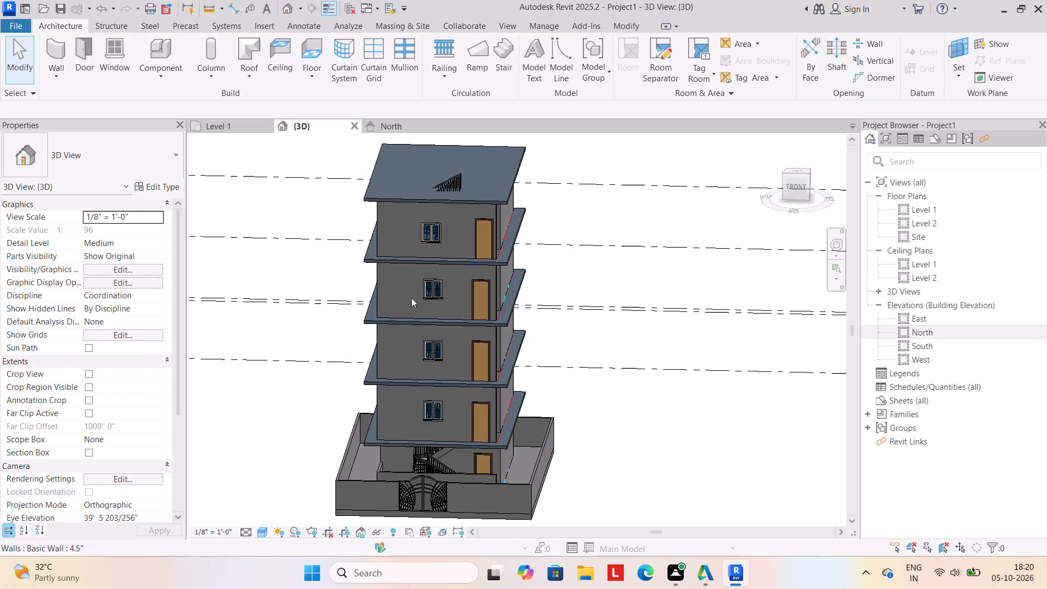
left_click(428, 290)
key("Right")
left_click(428, 290)
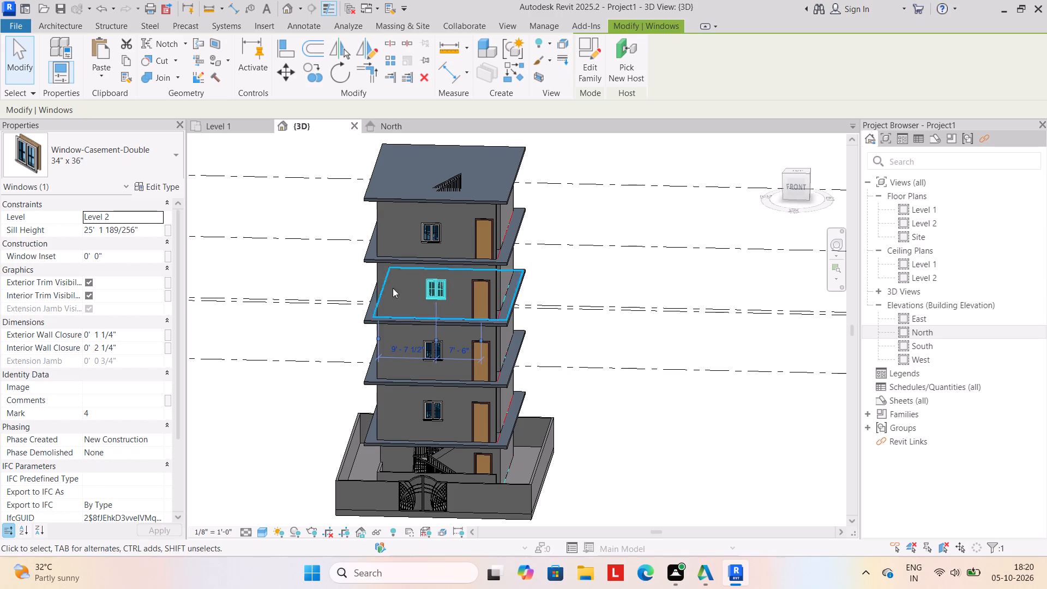
left_click(428, 238)
key("Right")
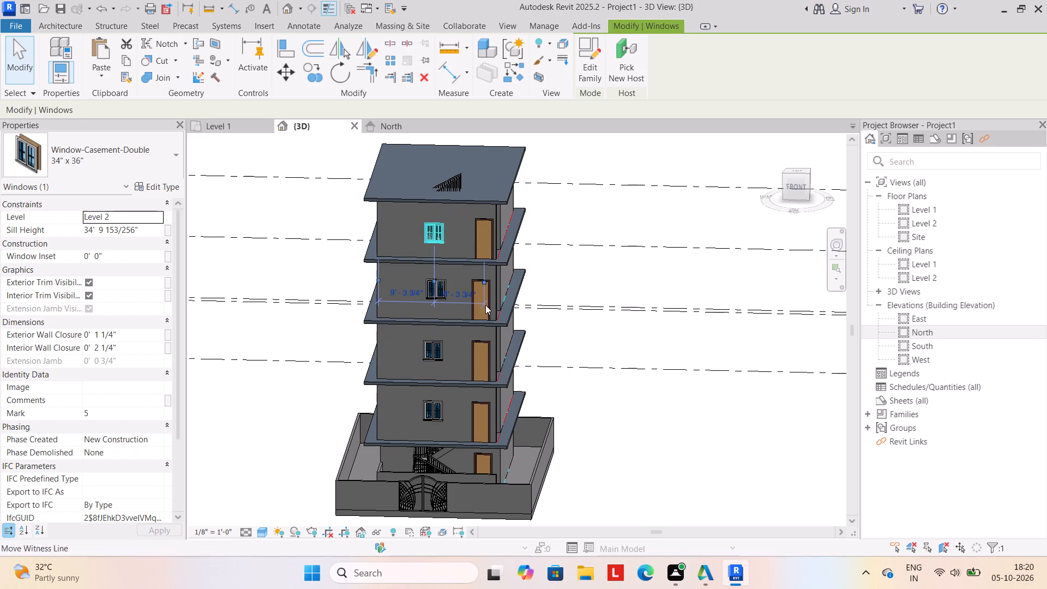
left_click(603, 423)
Examine the front facade's doors and windows from above, below and straight on.
scroll(599, 431, "down", 2)
middle_click_drag(594, 429, 578, 407)
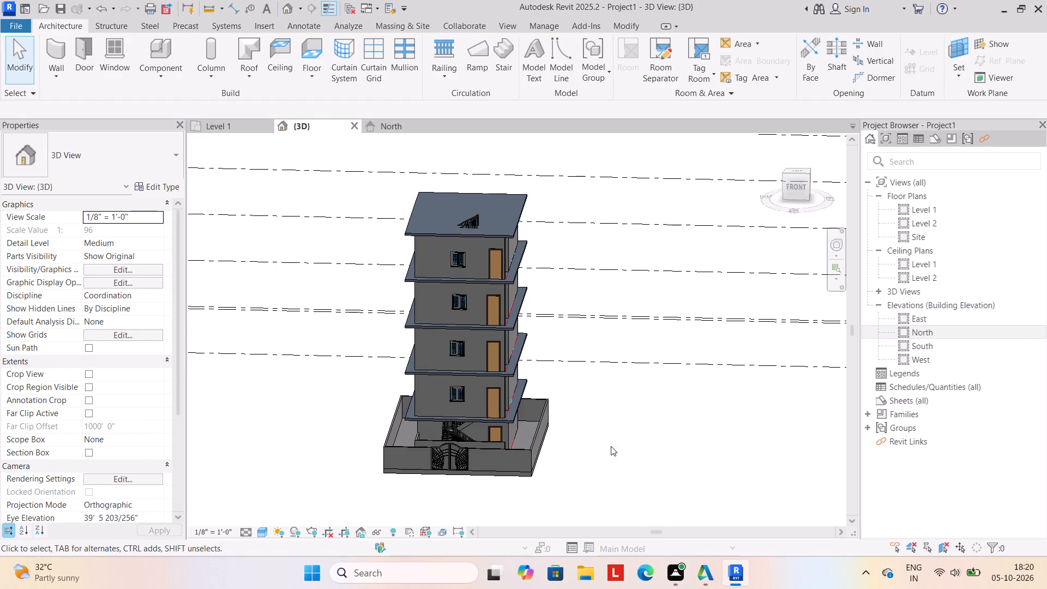
middle_click_drag(619, 472, 625, 378, "shift")
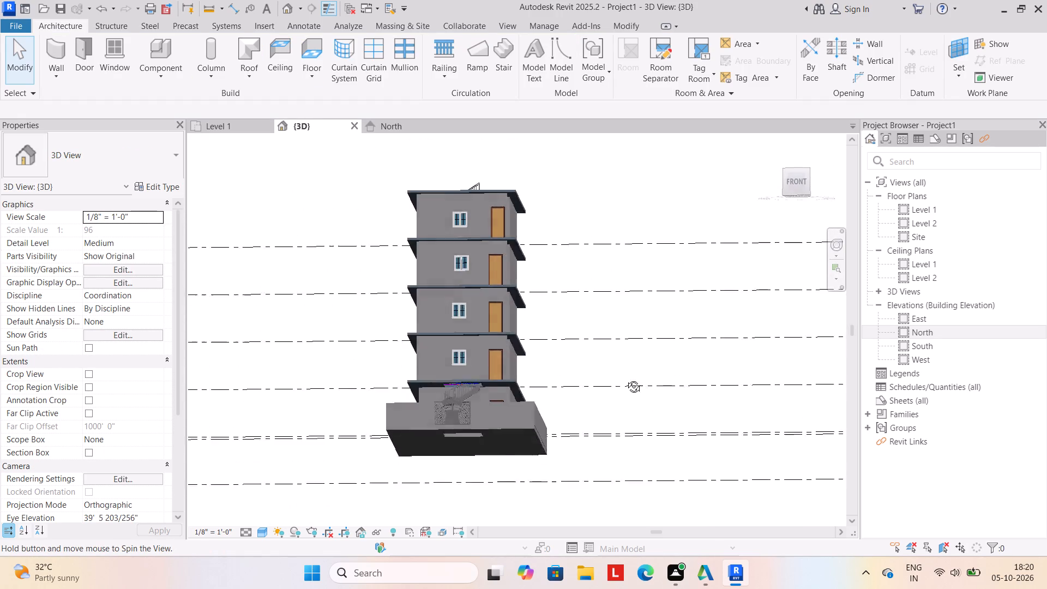
middle_click_drag(625, 378, 629, 476, "shift")
scroll(610, 471, "down", 1)
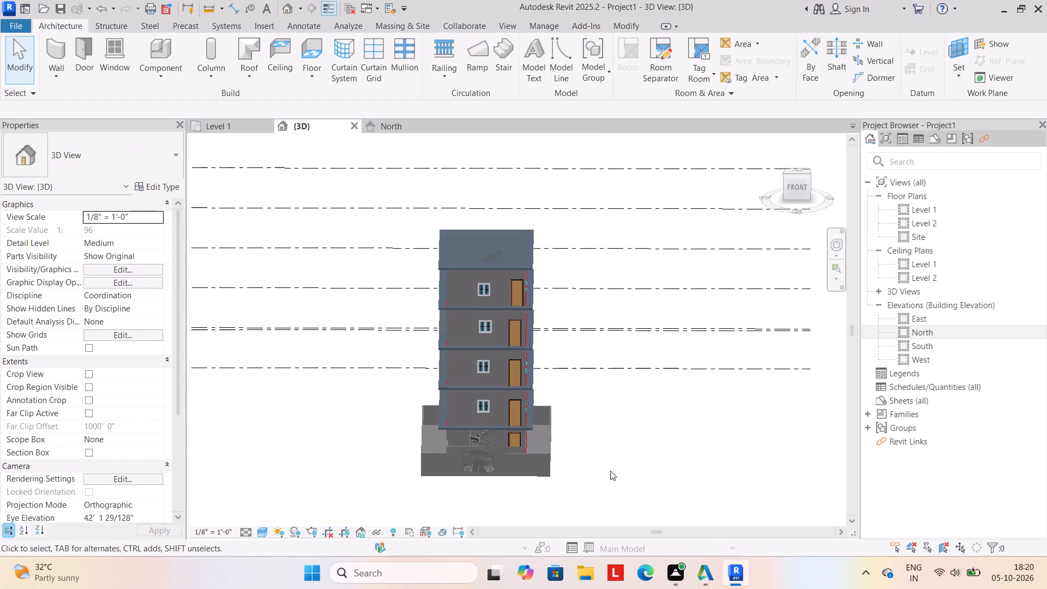
middle_click_drag(609, 470, 594, 438)
middle_click_drag(592, 462, 592, 418, "shift")
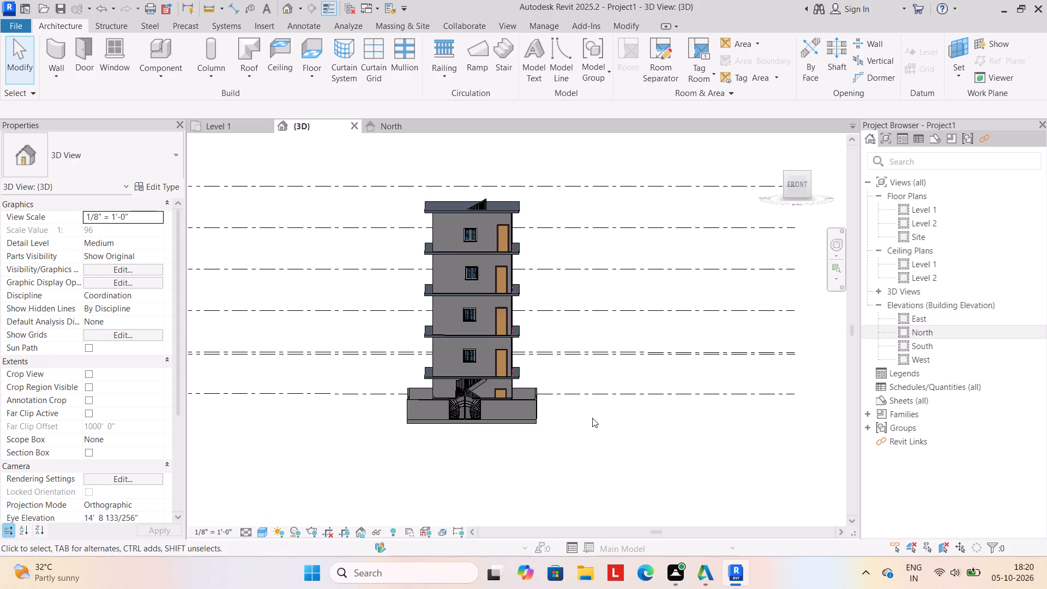
Add a level offset 10' 6" above the topmost level in the North elevation.
left_click(394, 125)
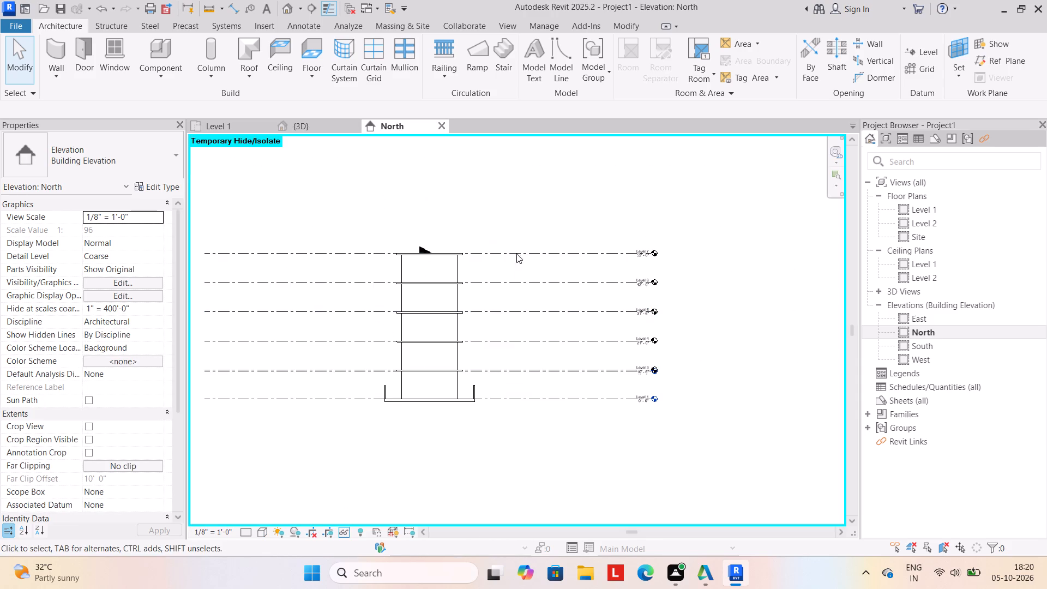
left_click(921, 51)
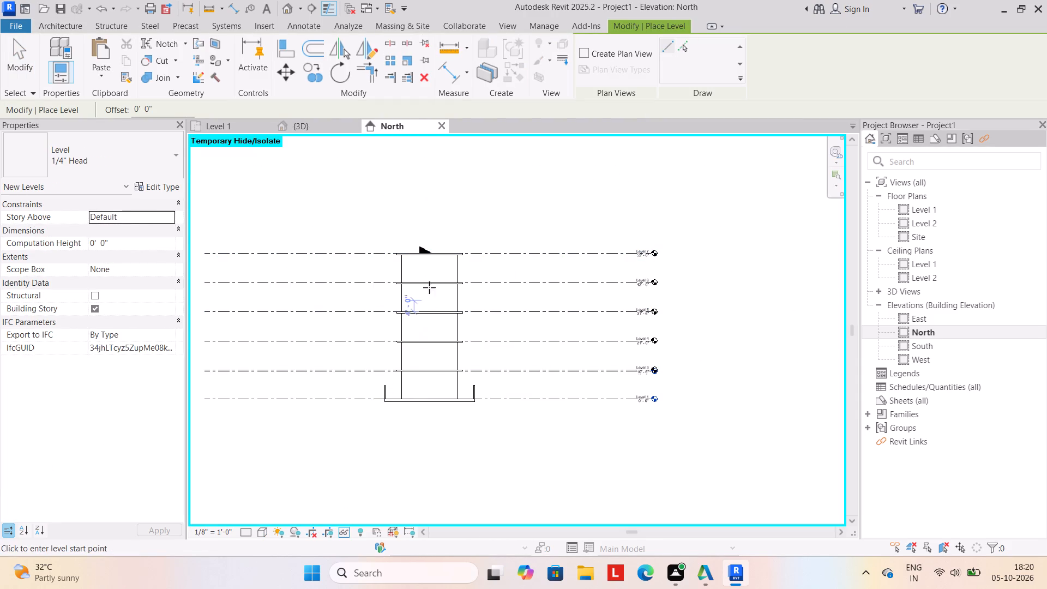
left_click(681, 45)
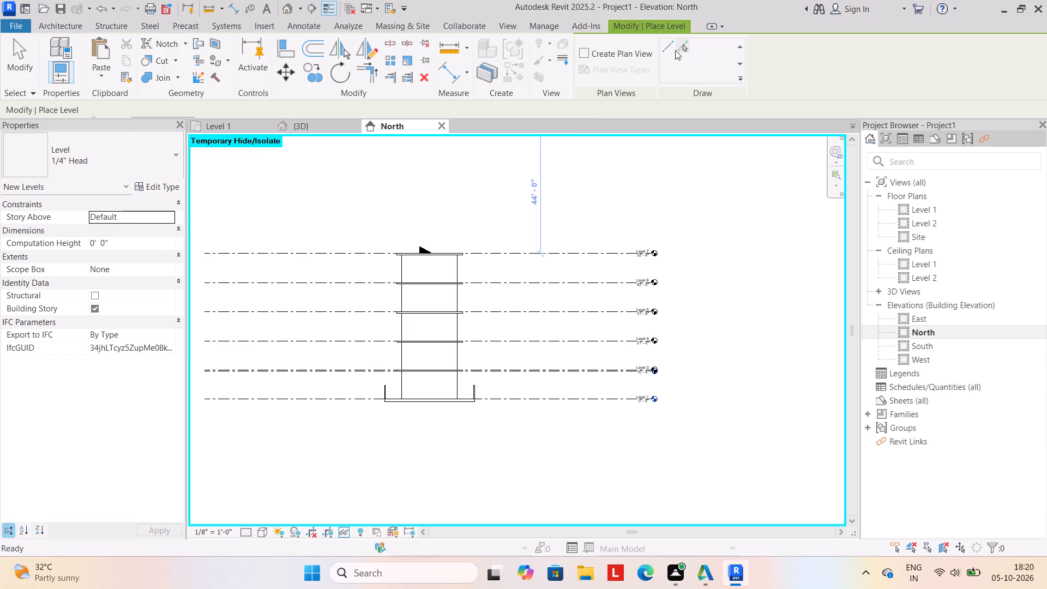
left_click(166, 110)
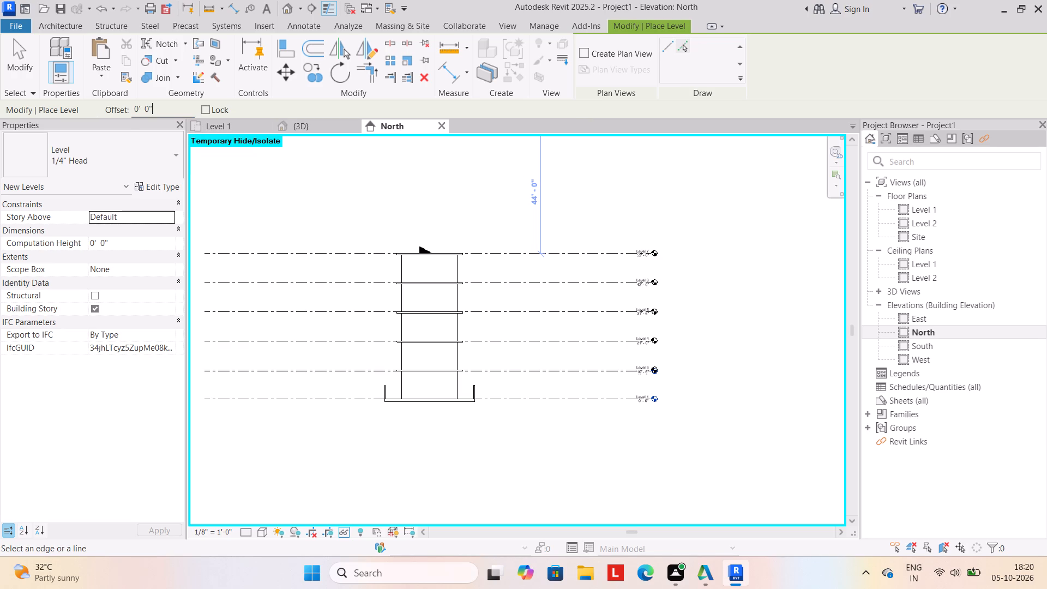
key("BackSpace")
key("BackSpace")
key("BackSpace")
key("BackSpace")
key("BackSpace")
key("BackSpace")
key("BackSpace")
key("BackSpace")
key("BackSpace")
type("01")
key("BackSpace")
key("BackSpace")
type("10'6\"")
key("Return")
left_click(687, 47)
left_click(580, 248)
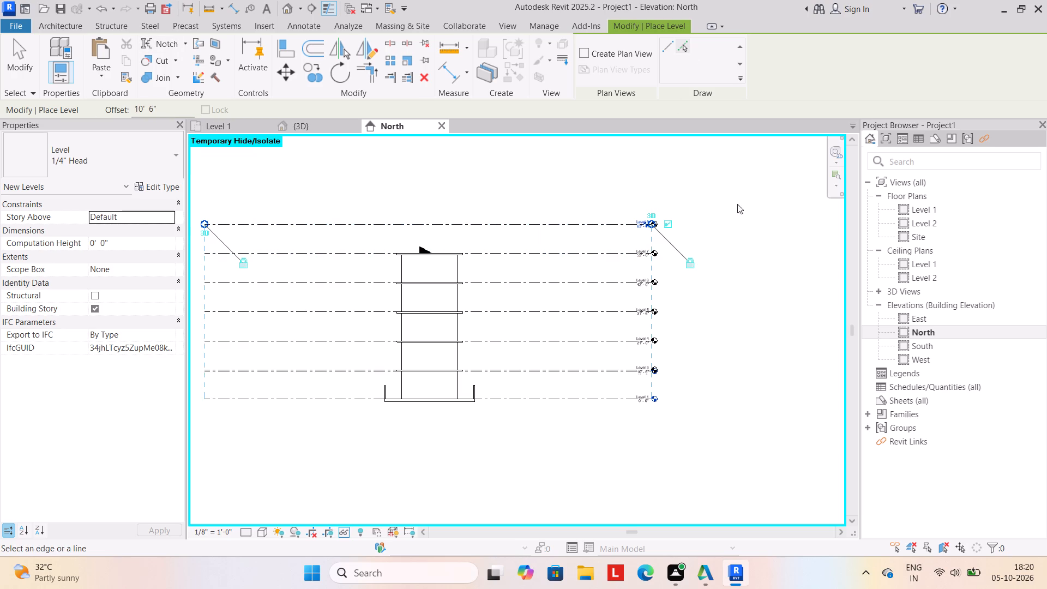
left_click(314, 119)
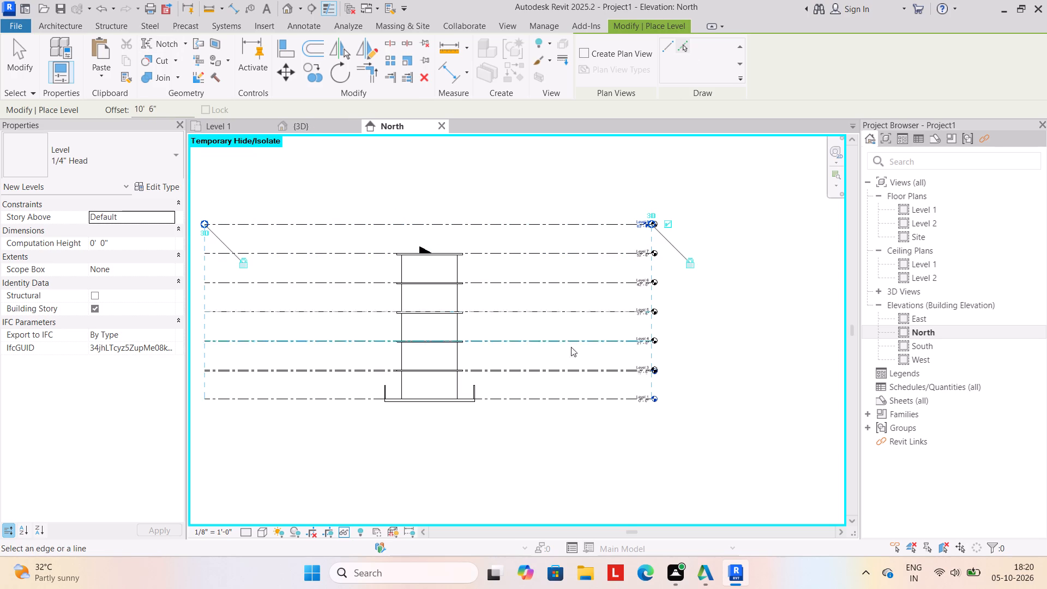
key("Escape")
key("Escape")
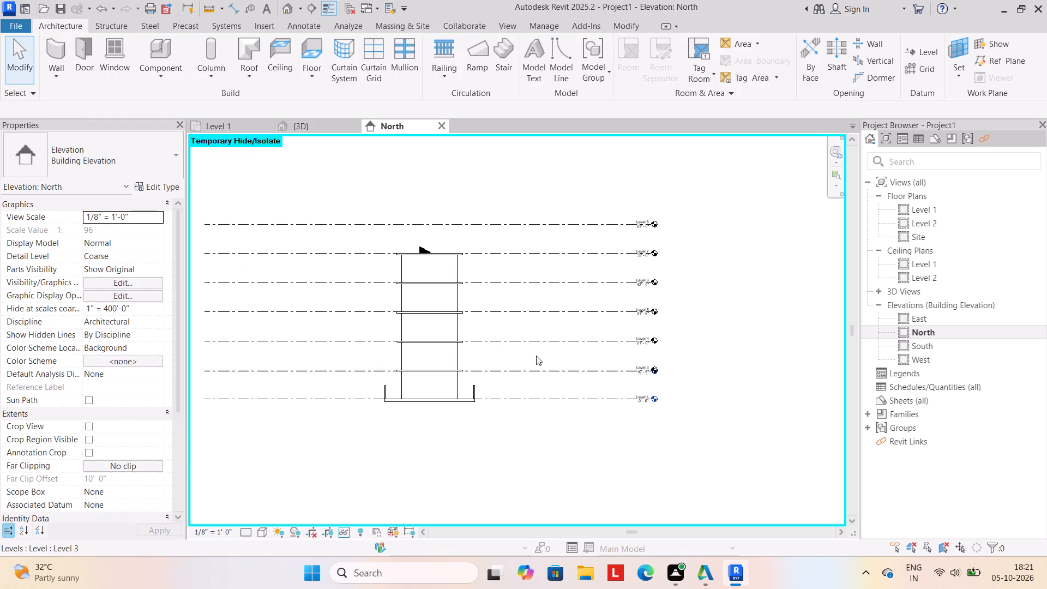
Create floor plan views for Levels 3 to 8.
scroll(654, 221, "up", 7)
scroll(707, 289, "down", 8)
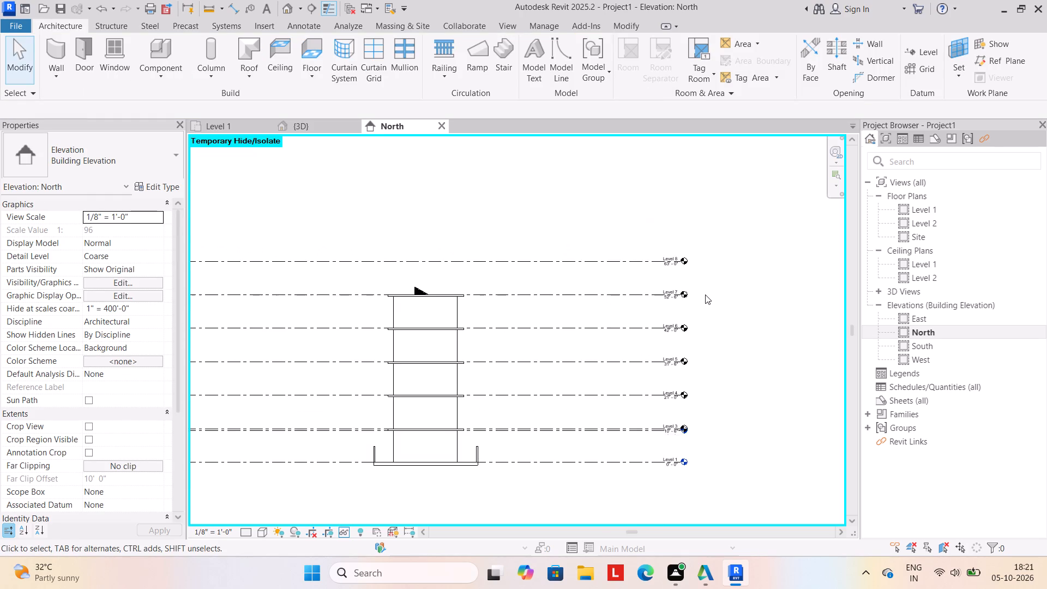
left_click(320, 119)
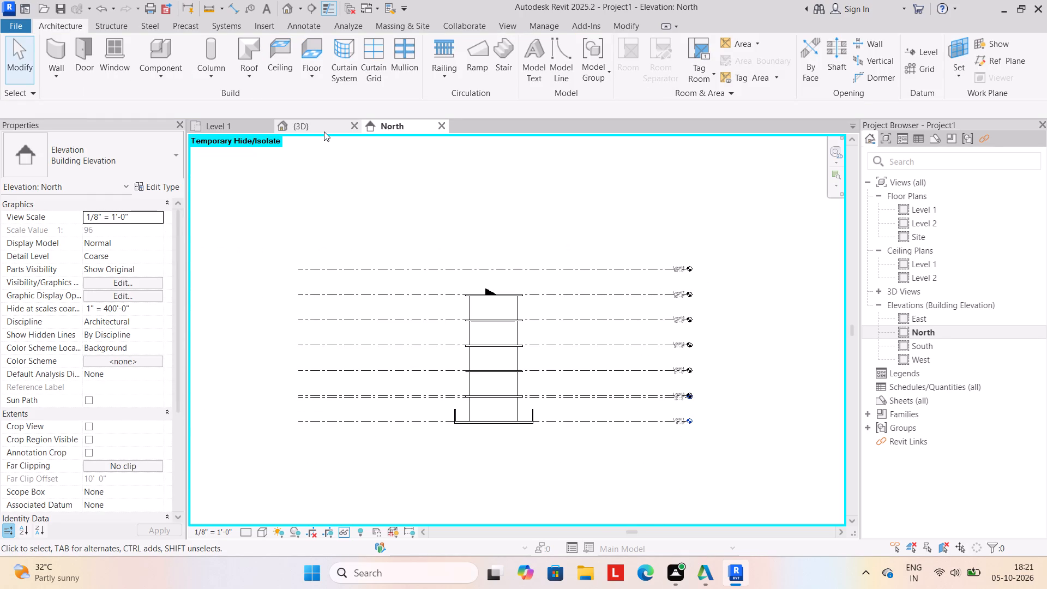
left_click(324, 131)
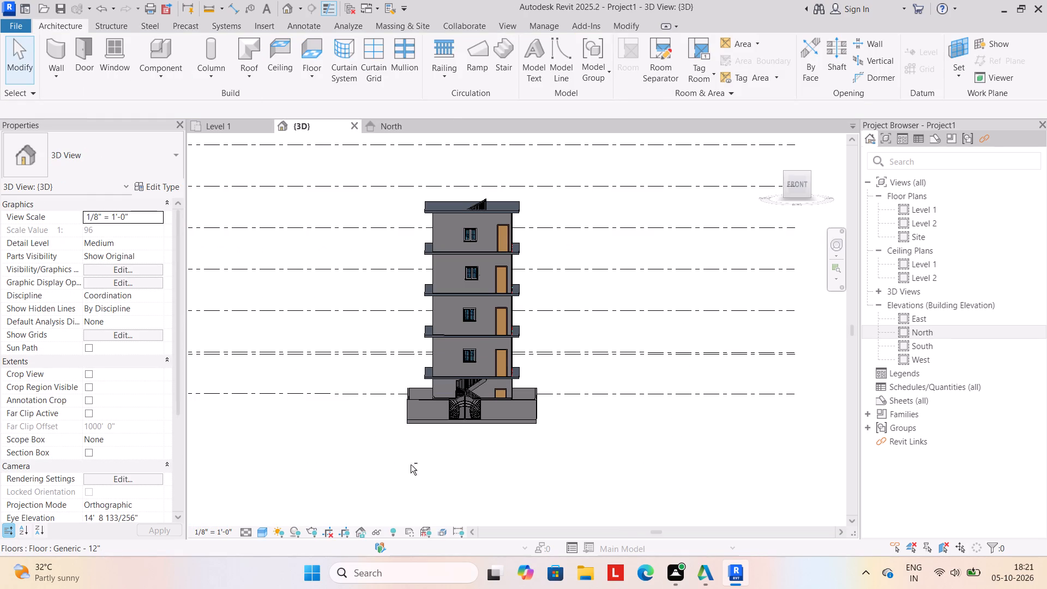
middle_click_drag(408, 470, 412, 448, "shift")
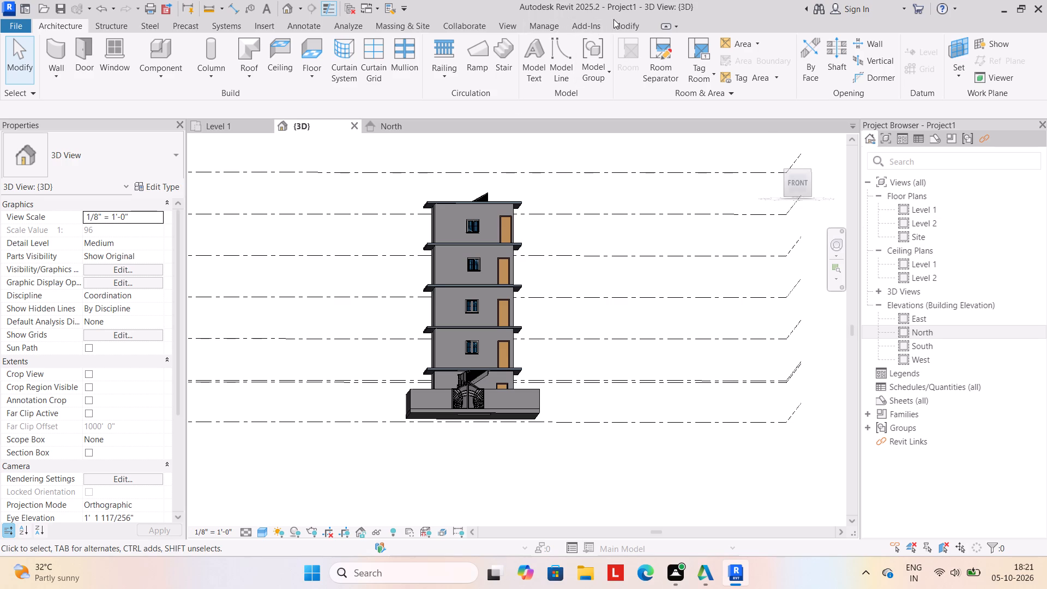
left_click(516, 22)
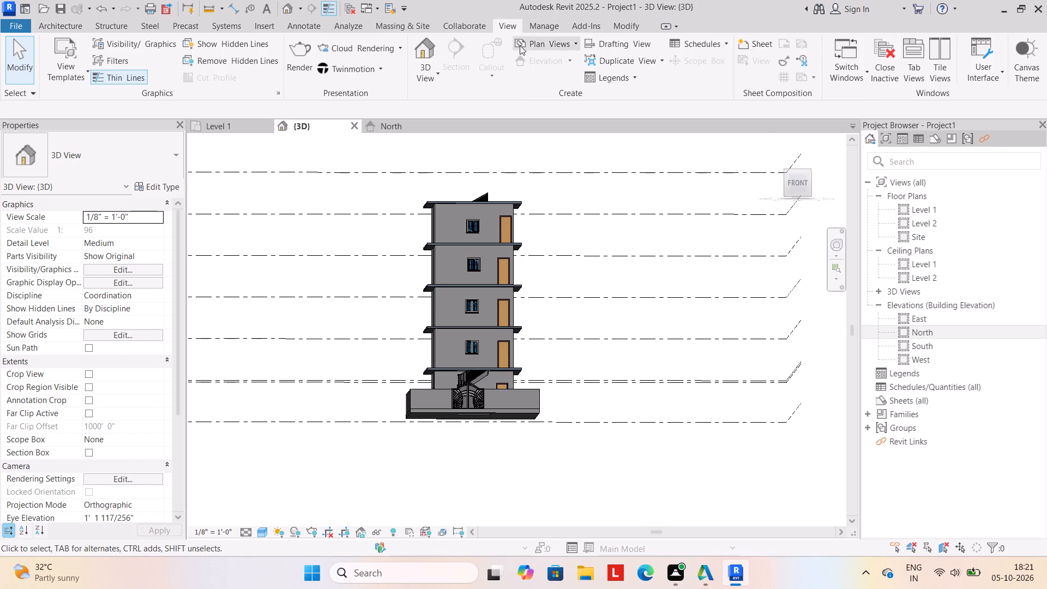
left_click(570, 43)
left_click(574, 65)
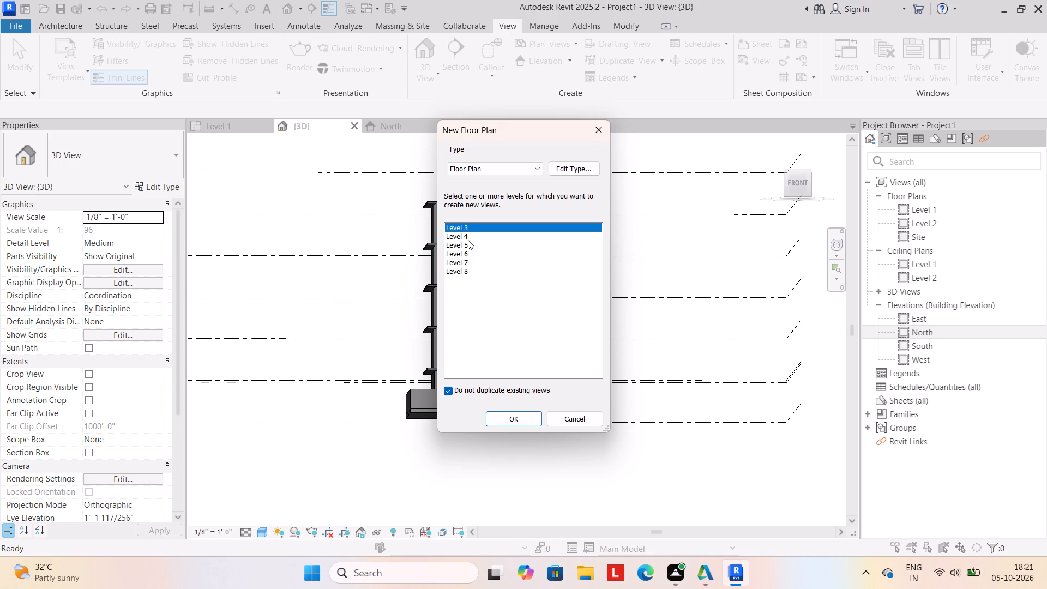
left_click_drag(464, 226, 450, 283)
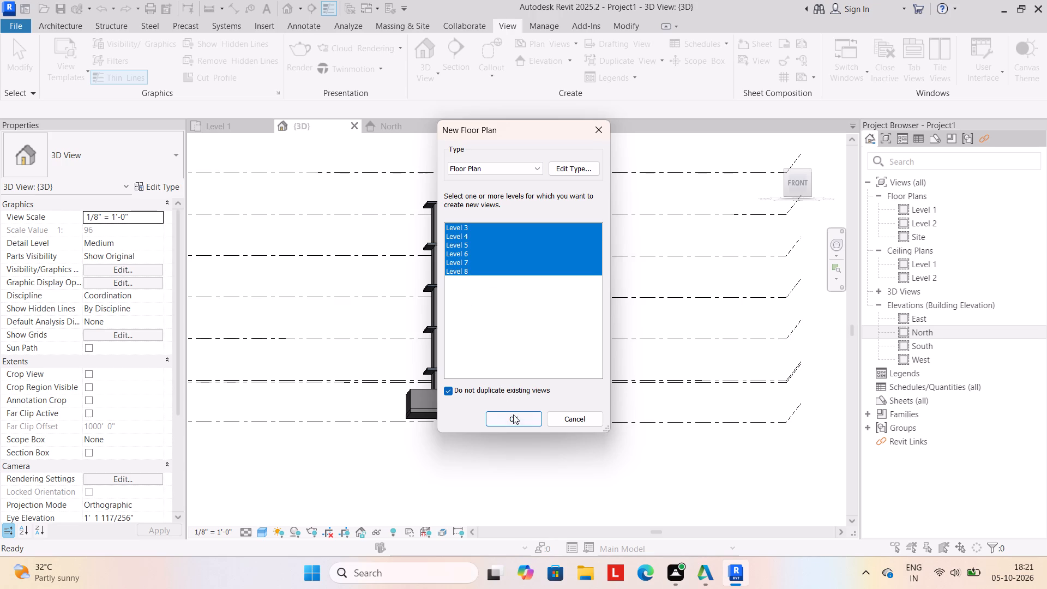
left_click(513, 415)
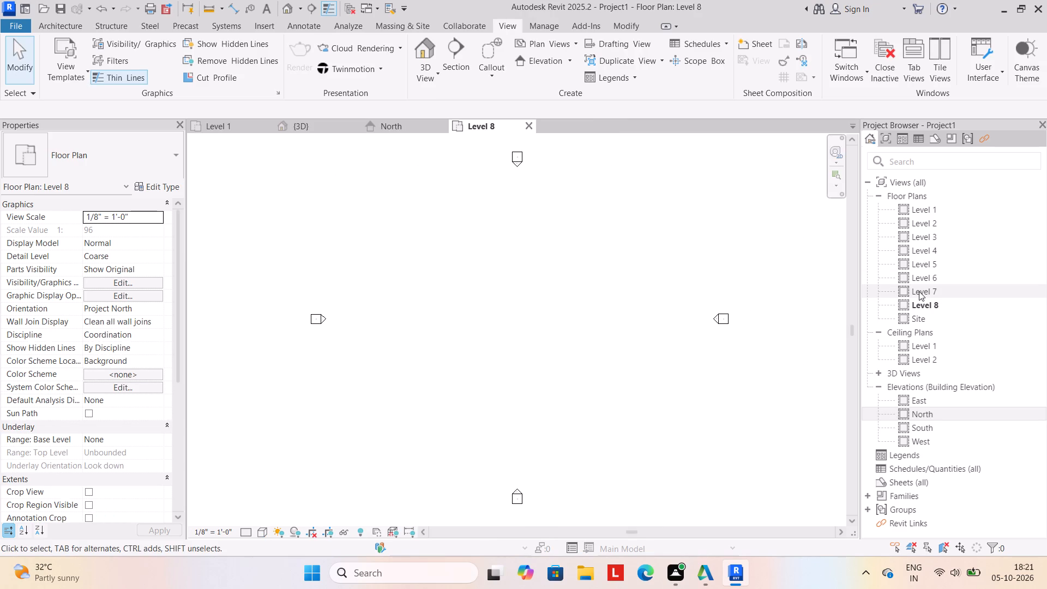
In the Level 6 plan, draw a rectangular 4.5" wall, 5' high and based on Level 7, offset 2' outside the house footprint.
double_click(919, 291)
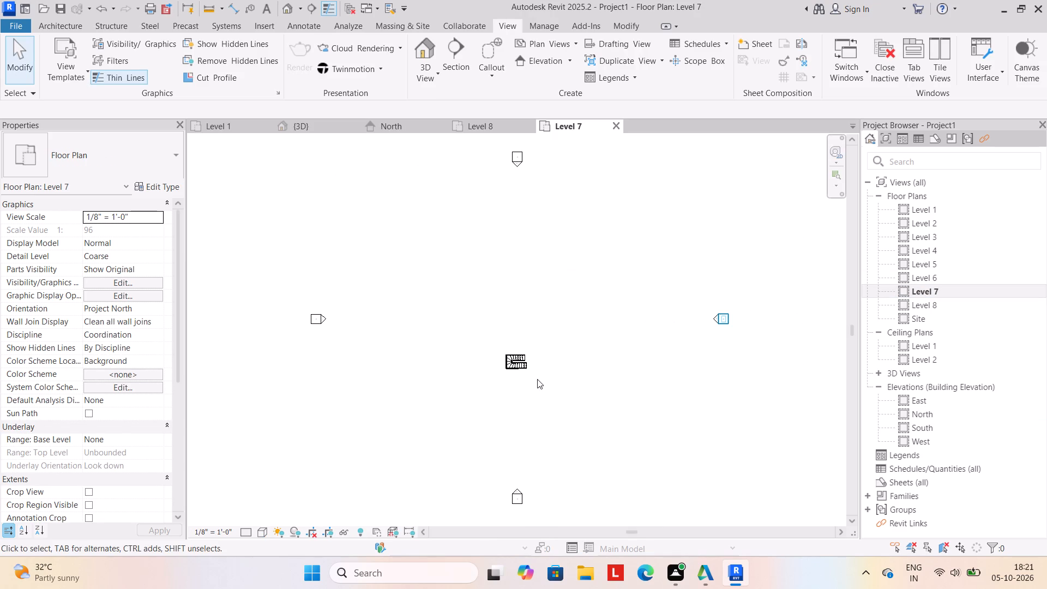
double_click(918, 275)
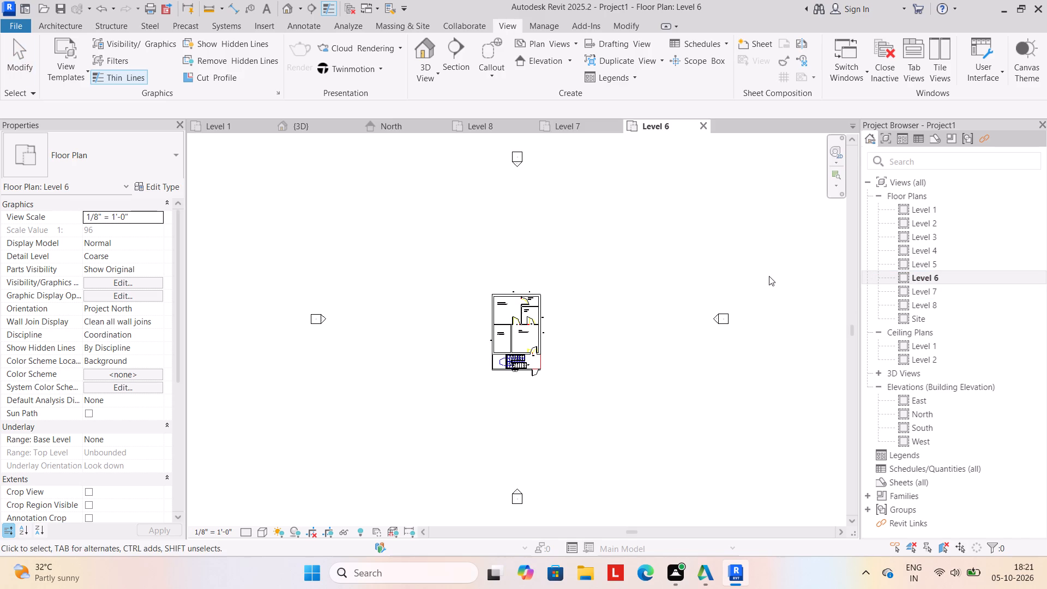
scroll(544, 323, "up", 3)
middle_click_drag(583, 329, 577, 299)
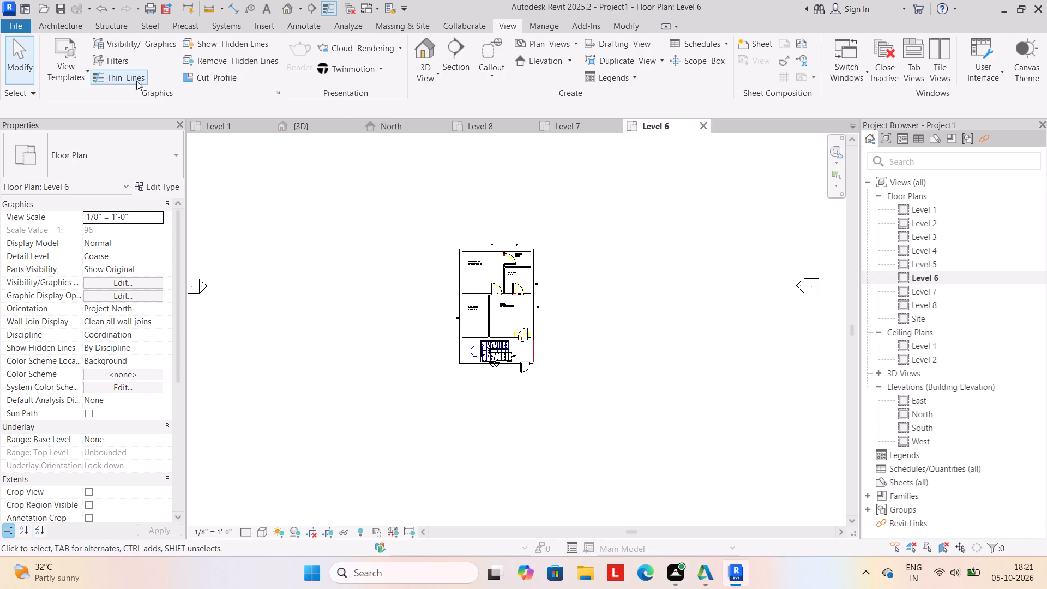
left_click(57, 23)
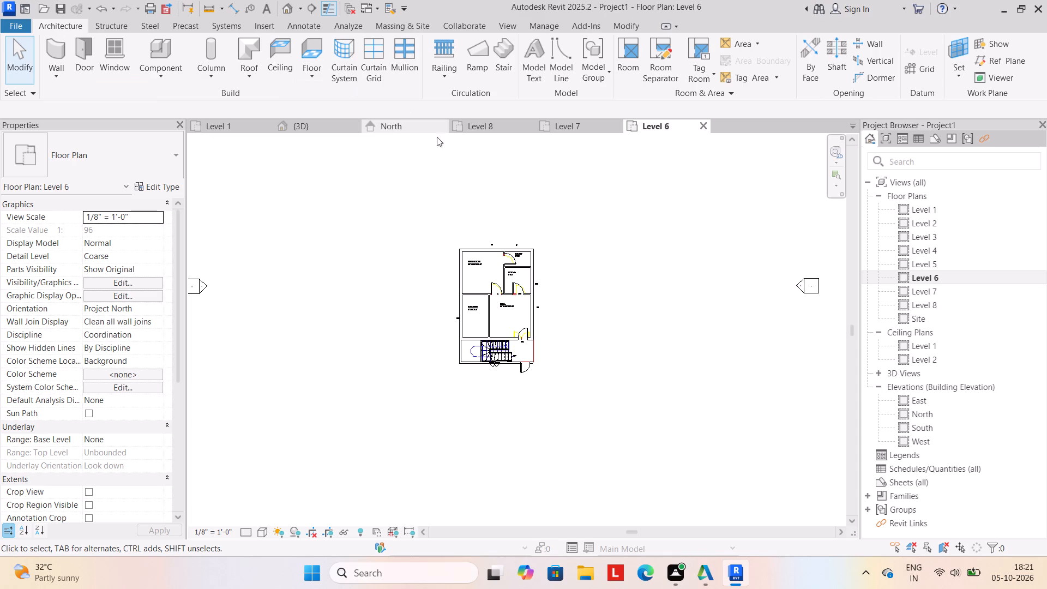
middle_click_drag(557, 224, 489, 210)
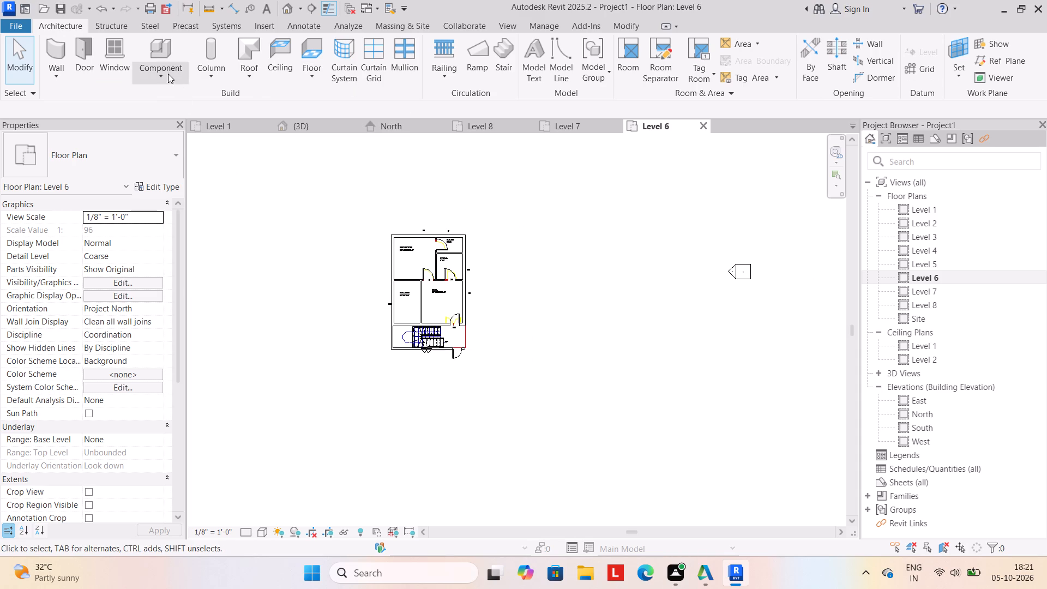
left_click(51, 77)
left_click(65, 91)
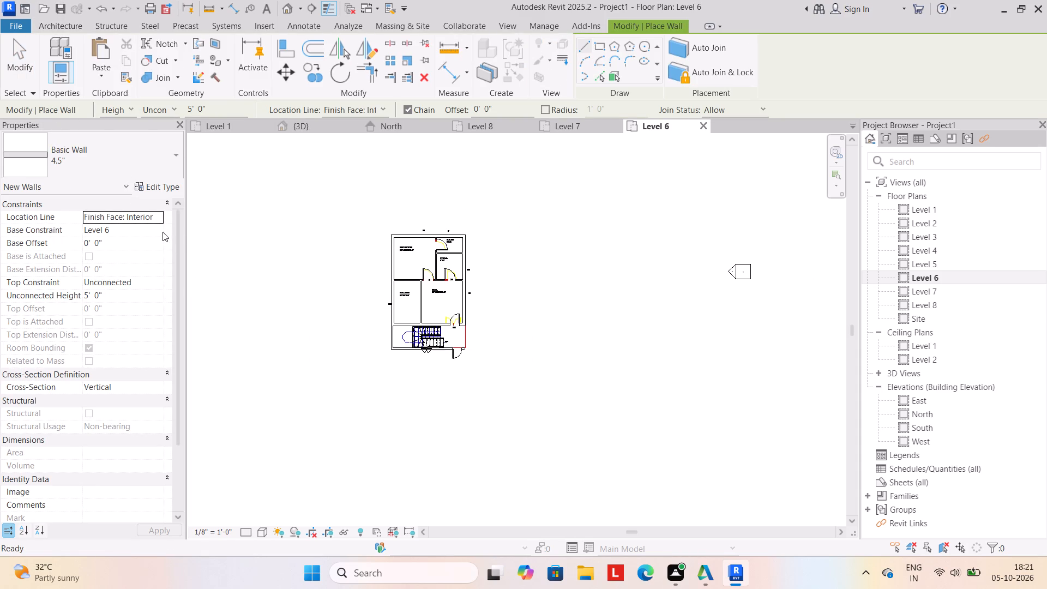
left_click(163, 232)
scroll(122, 283, "down", 2)
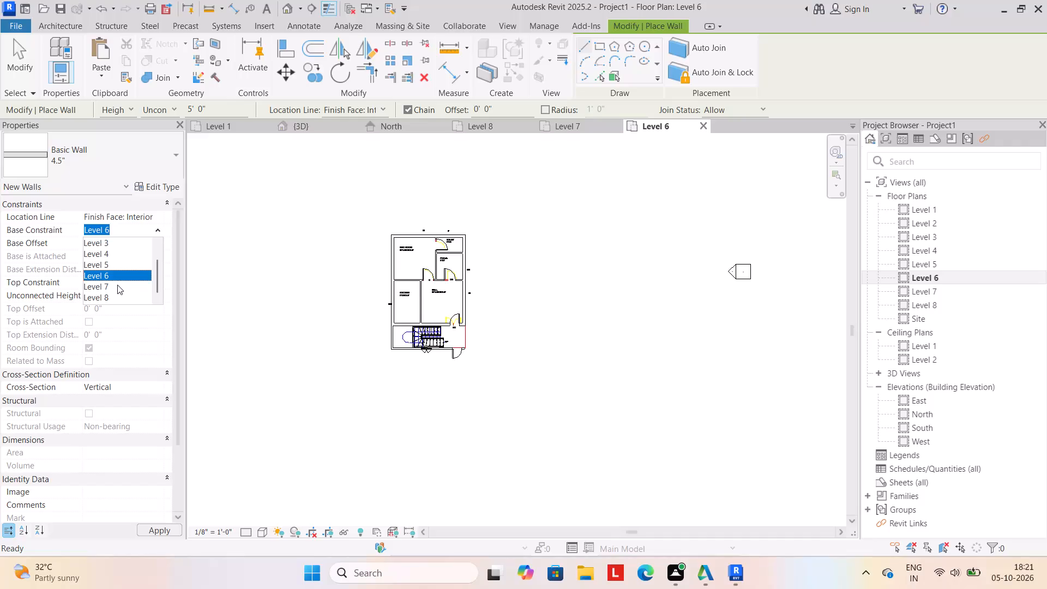
left_click(117, 285)
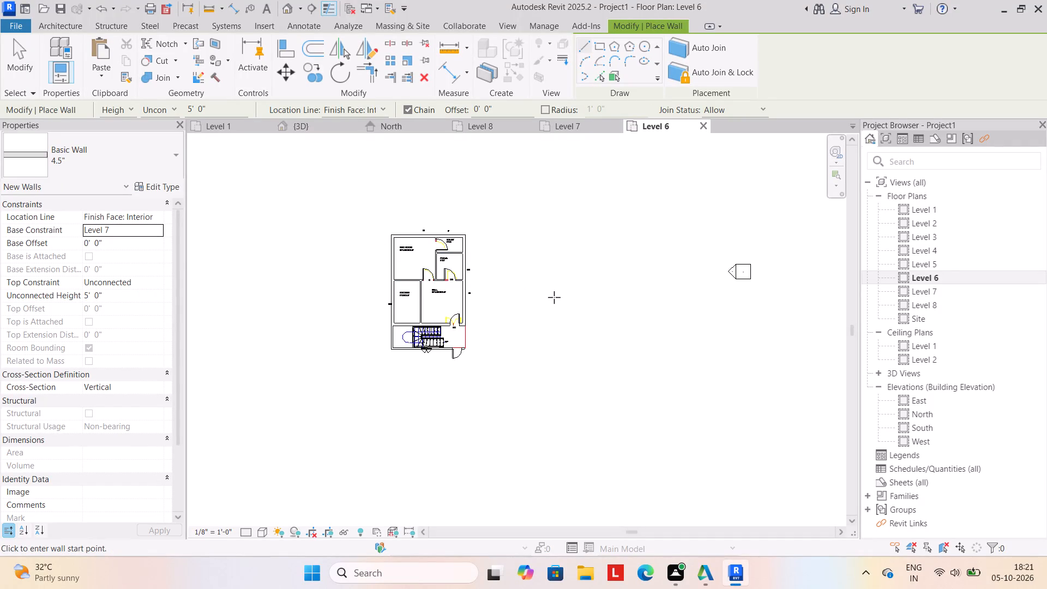
middle_click_drag(553, 296, 545, 279)
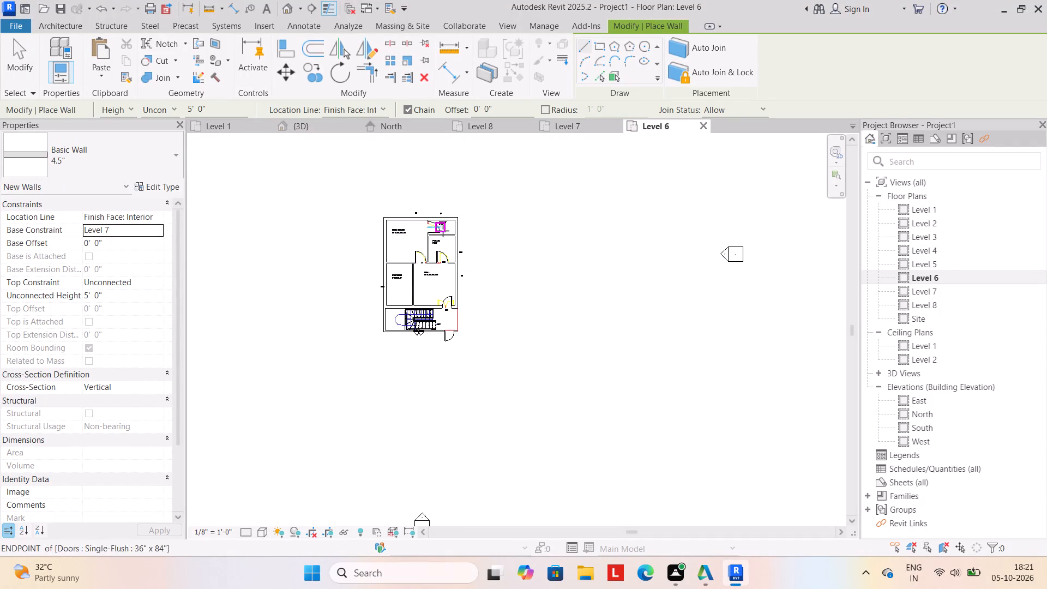
scroll(514, 263, "up", 2)
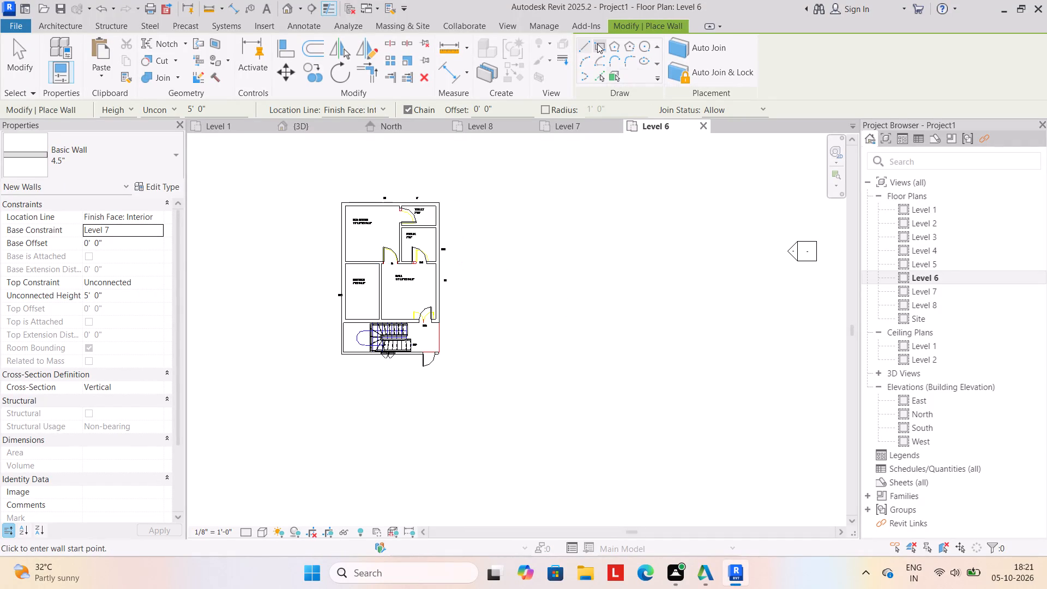
left_click(597, 44)
left_click(157, 231)
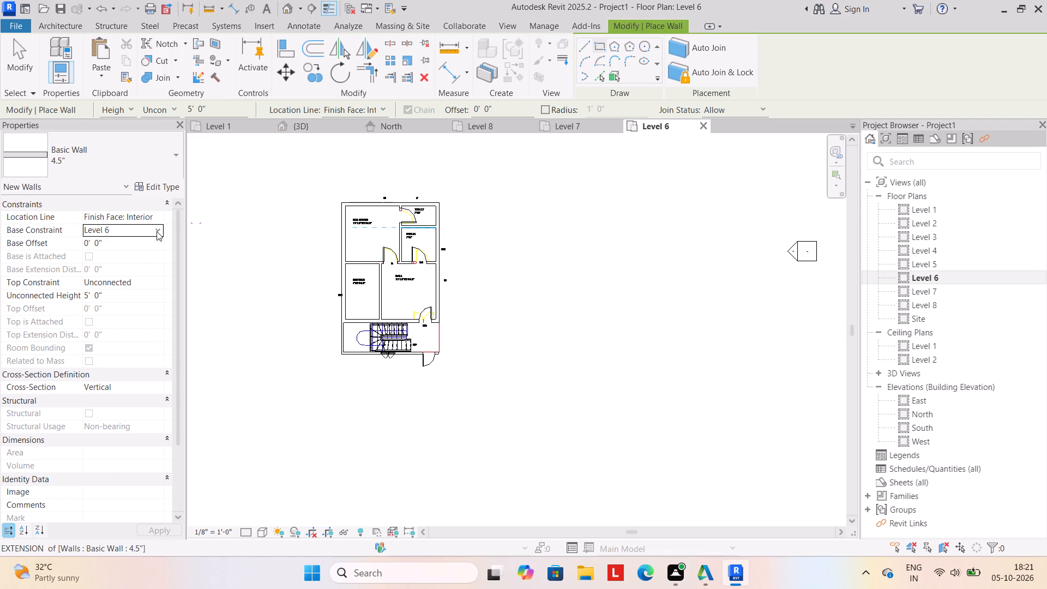
scroll(123, 291, "down", 3)
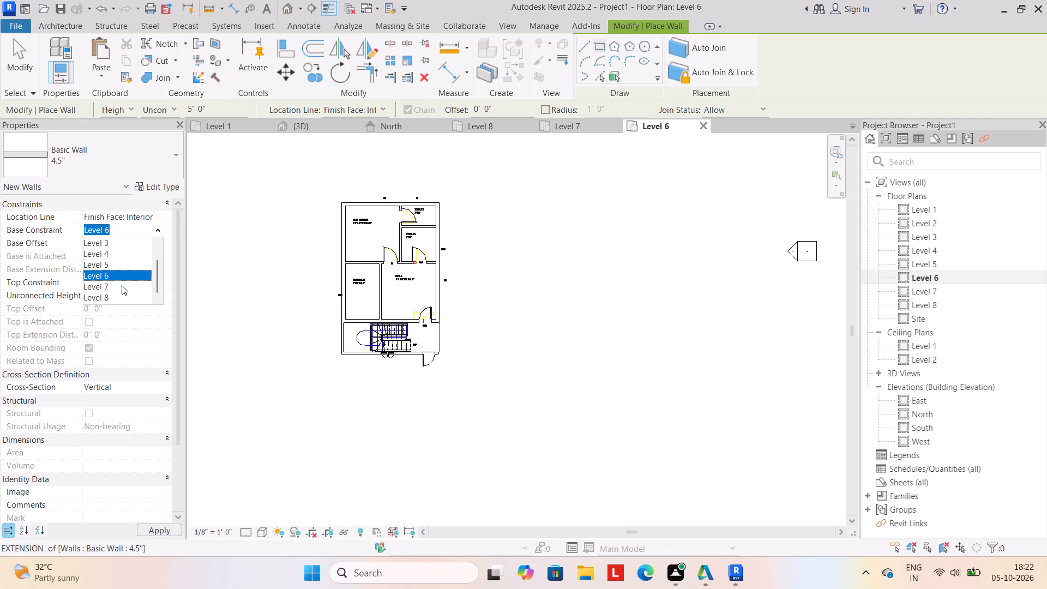
left_click(122, 285)
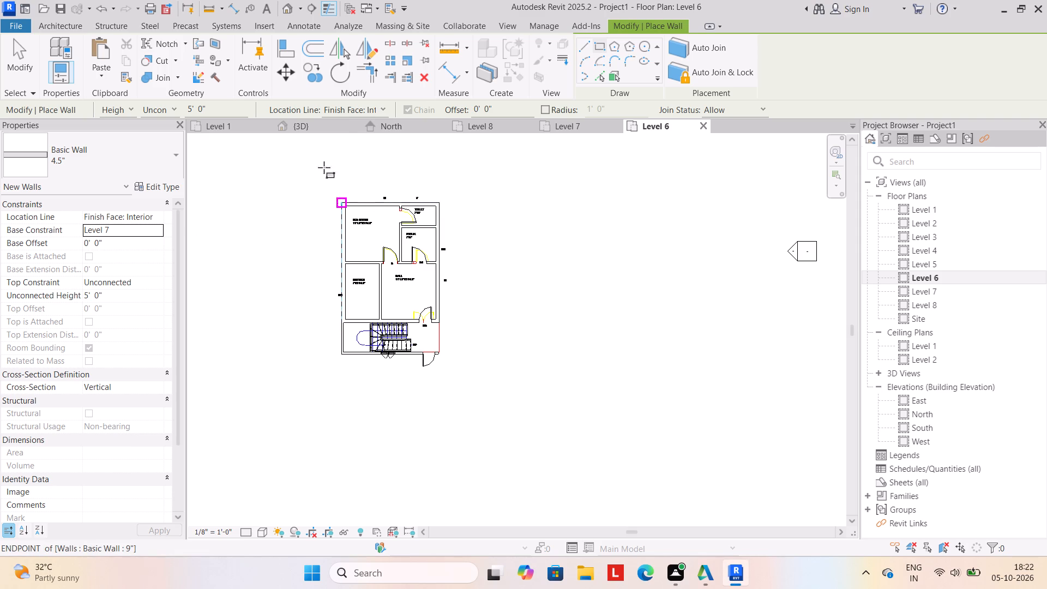
left_click(508, 112)
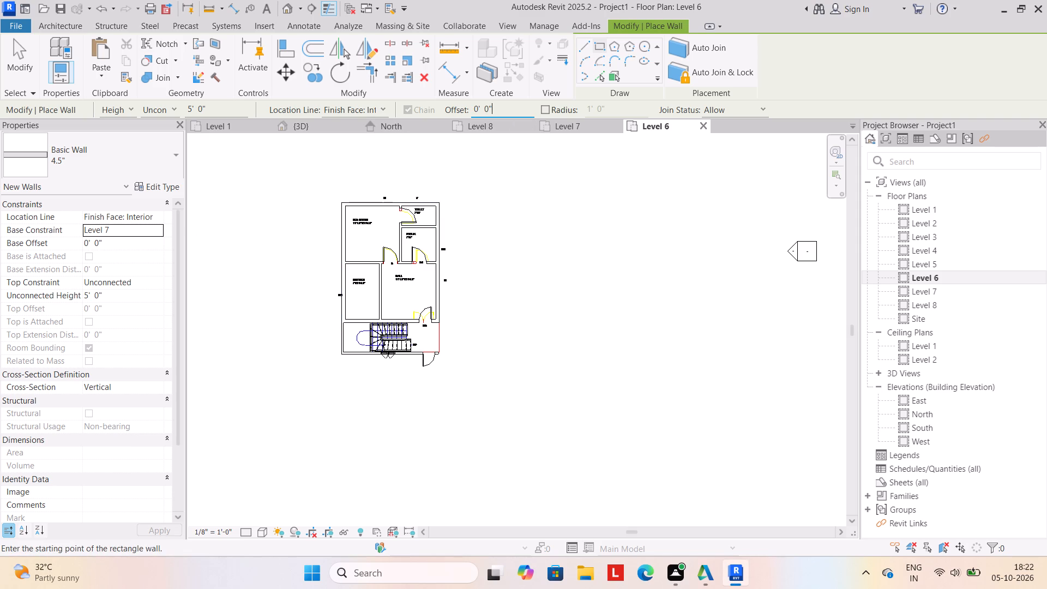
key("BackSpace")
key("BackSpace")
key("BackSpace")
key("BackSpace")
key("BackSpace")
key("BackSpace")
key("BackSpace")
key("BackSpace")
key("BackSpace")
key("BackSpace")
key("BackSpace")
type("2'")
key("Return")
scroll(341, 202, "up", 4)
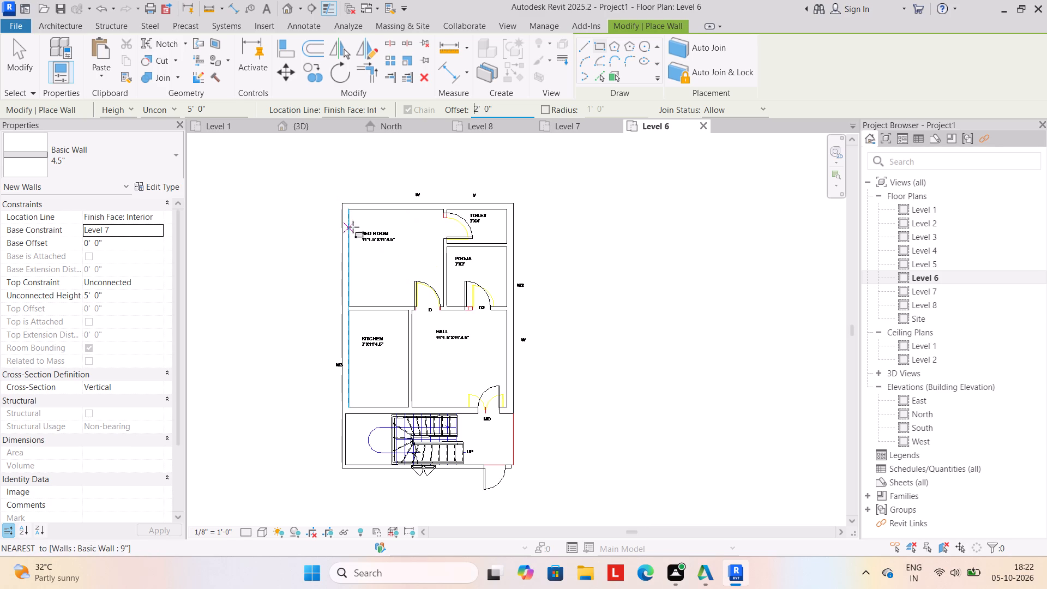
left_click(343, 206)
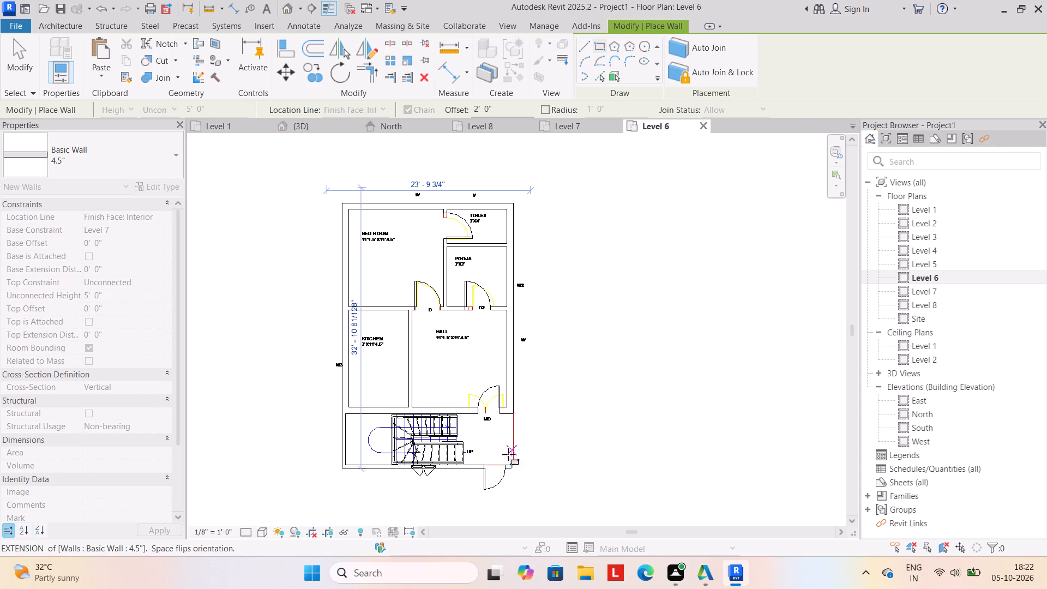
left_click_drag(509, 468, 515, 457)
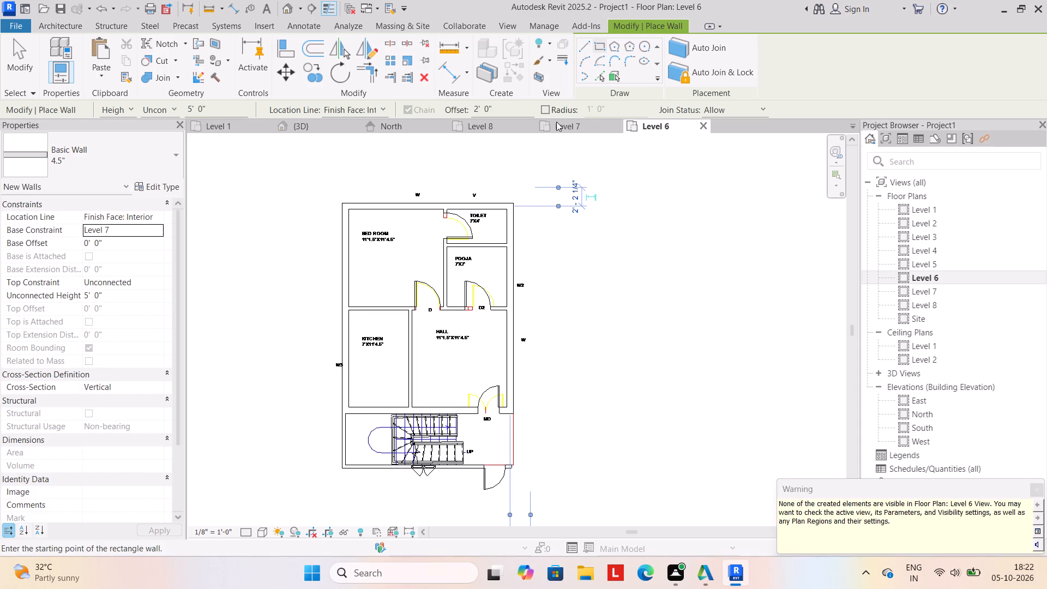
left_click(312, 129)
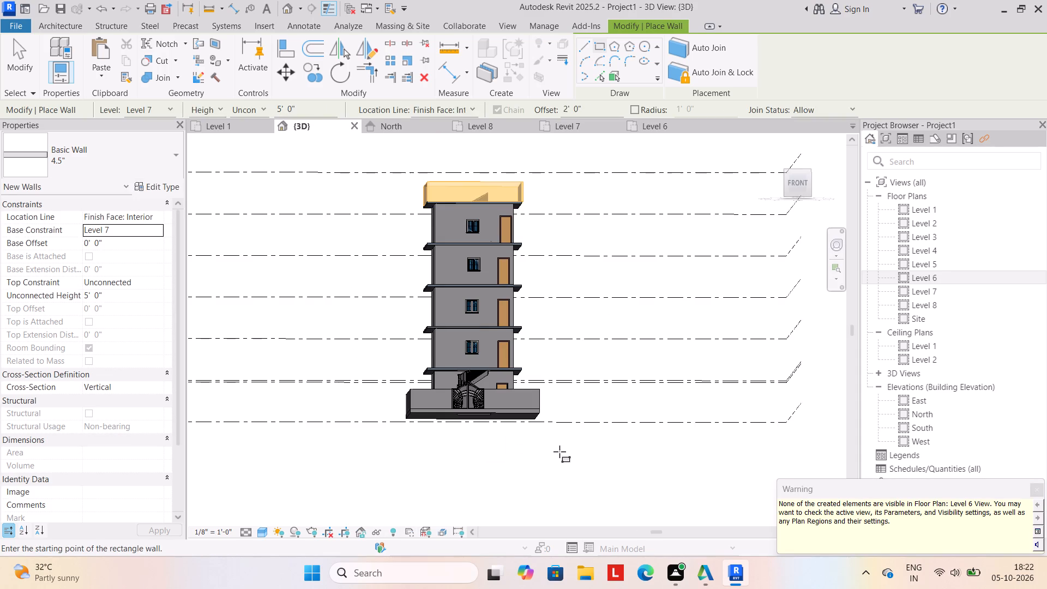
left_click(559, 452)
key("Escape")
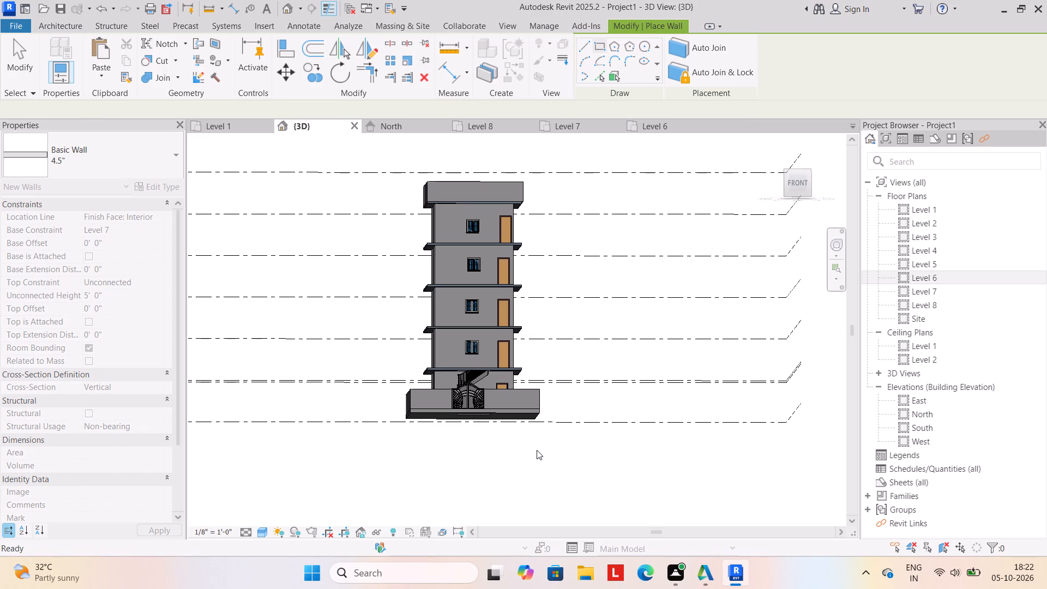
key("Escape")
Create a rectangular shaft opening about 9'-6" by 7'-0" around the staircase in the Level 7 plan.
middle_click_drag(513, 486, 459, 577, "shift")
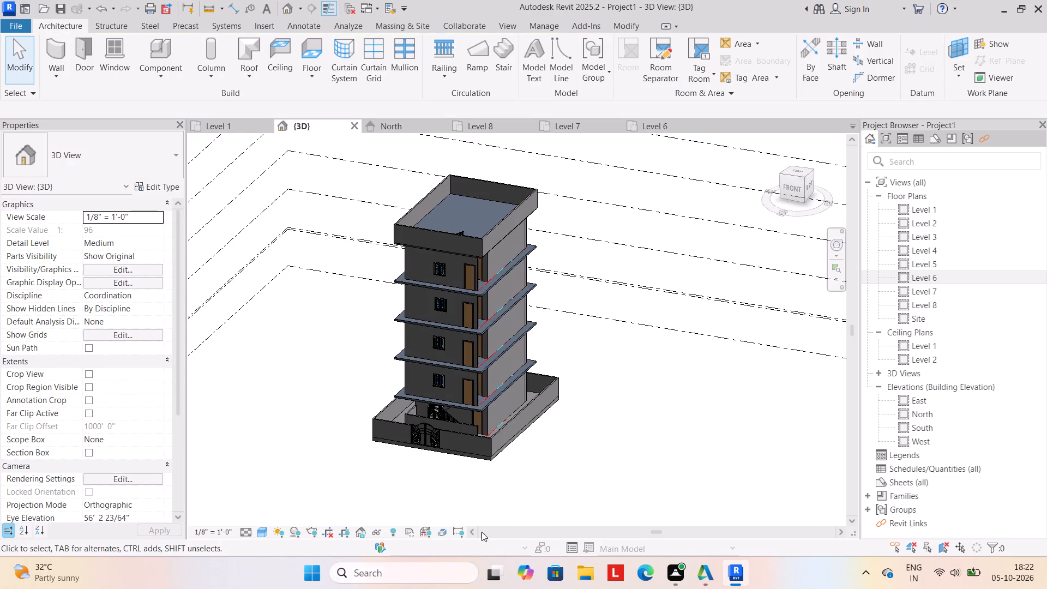
middle_click_drag(526, 425, 467, 471, "shift")
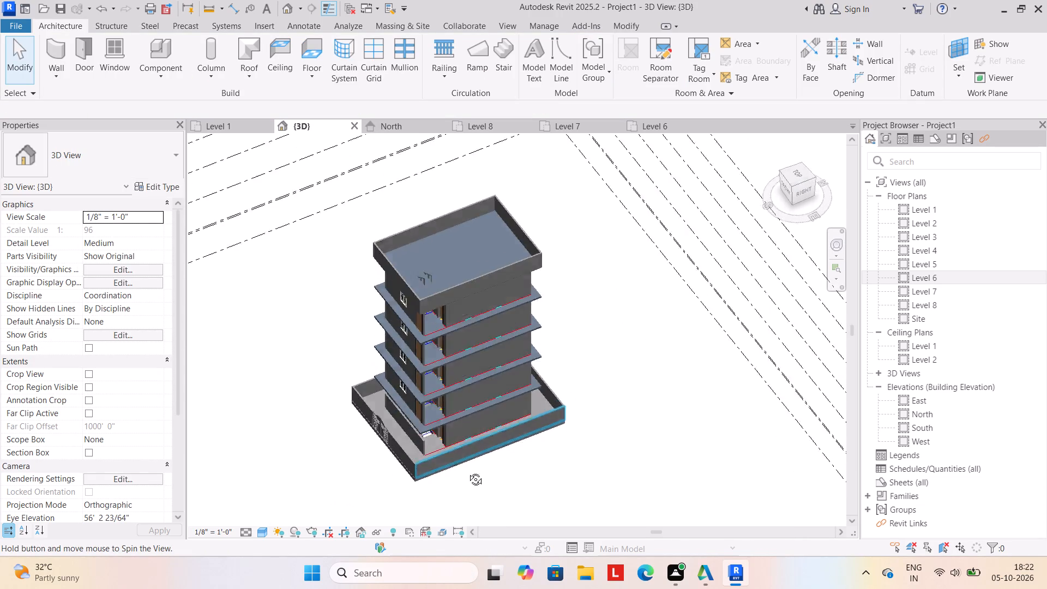
middle_click_drag(467, 471, 577, 395, "shift")
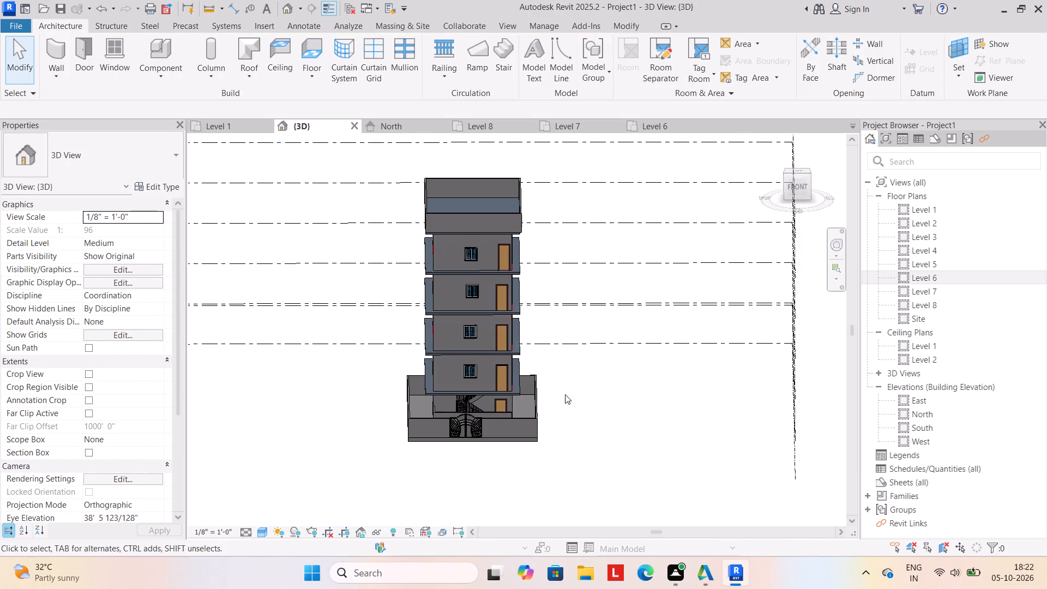
left_click(235, 125)
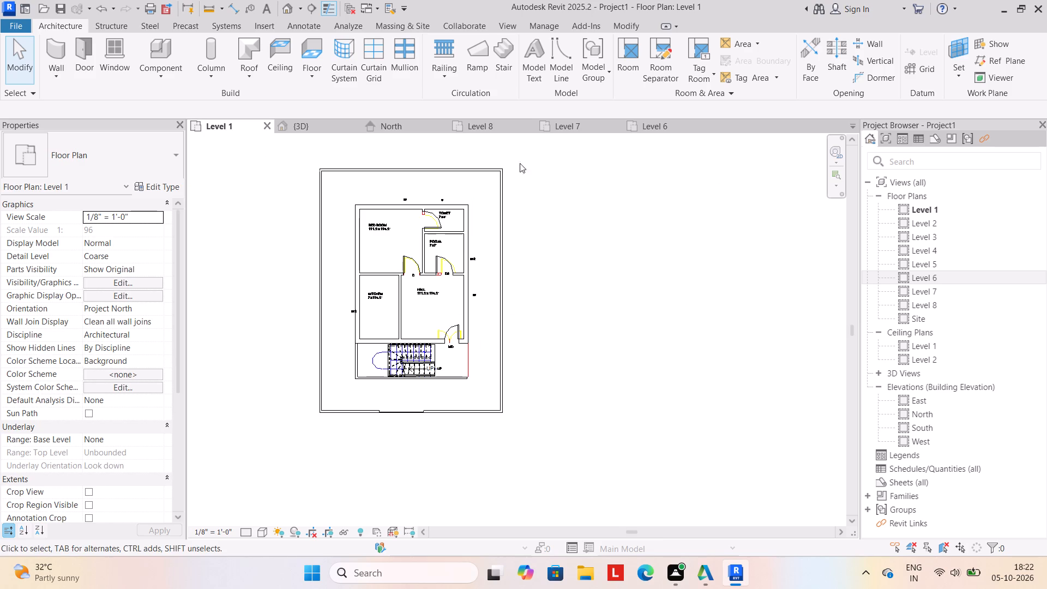
left_click(592, 127)
scroll(527, 379, "up", 5)
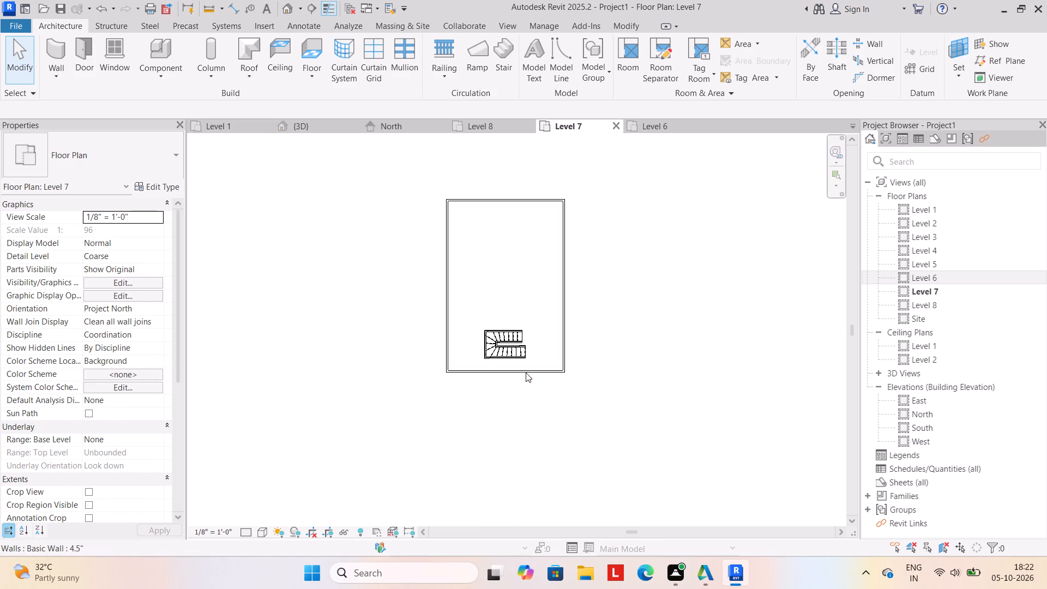
left_click(834, 40)
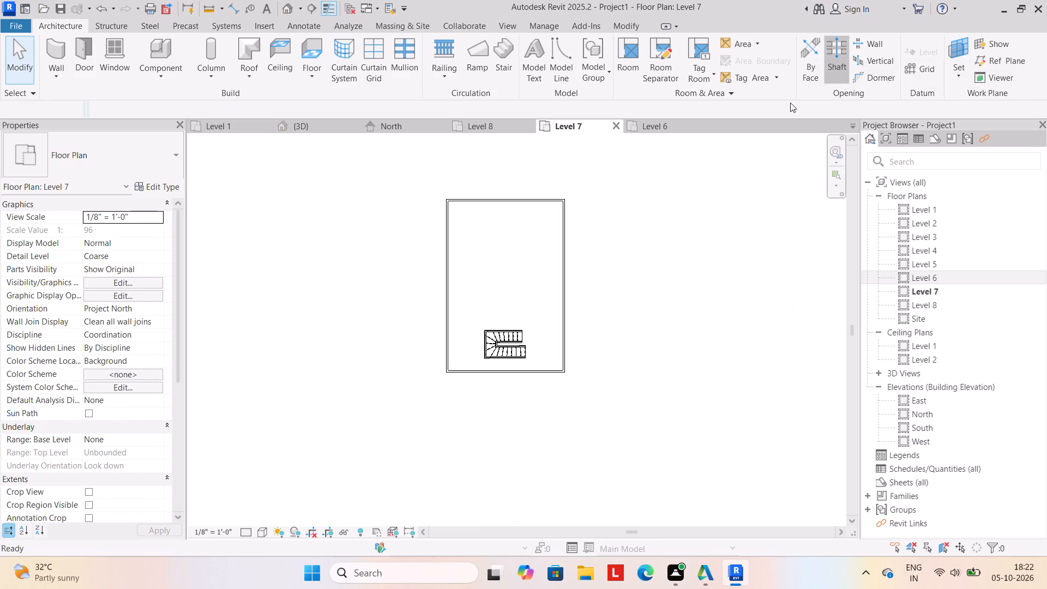
scroll(514, 326, "up", 4)
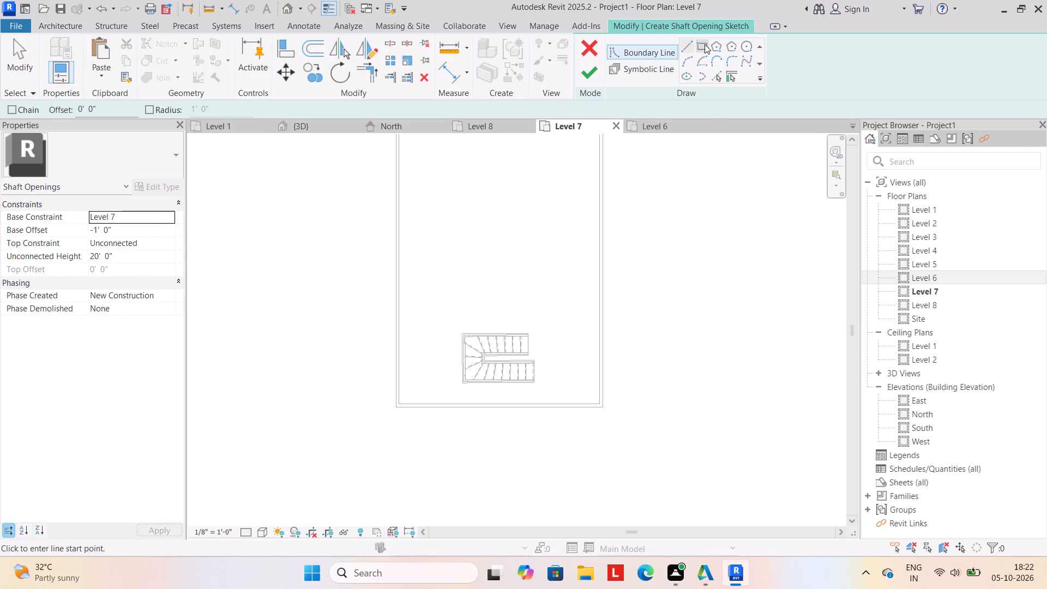
left_click(705, 44)
left_click(460, 326)
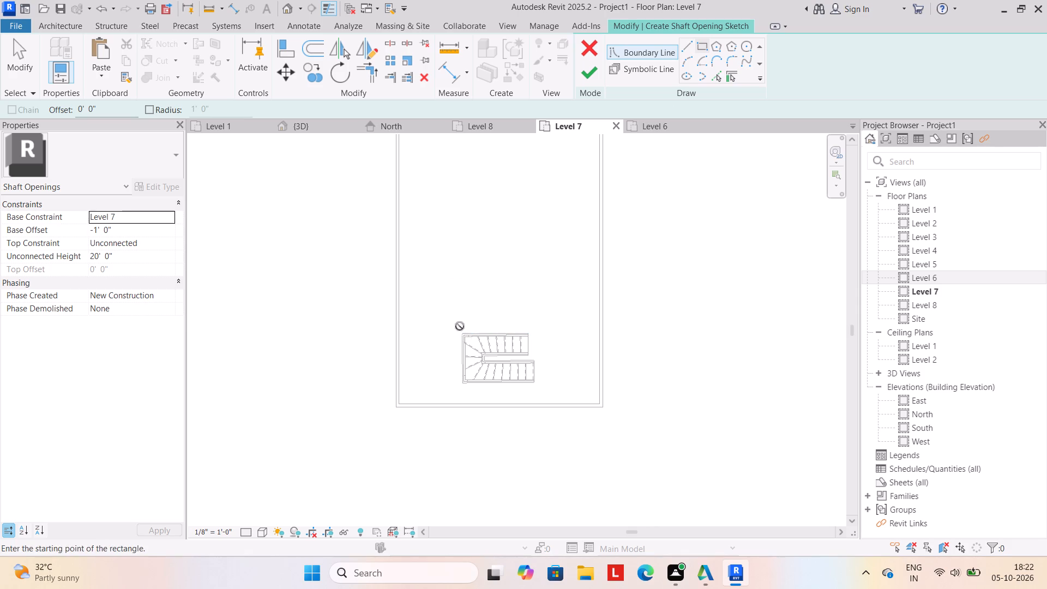
left_click(543, 386)
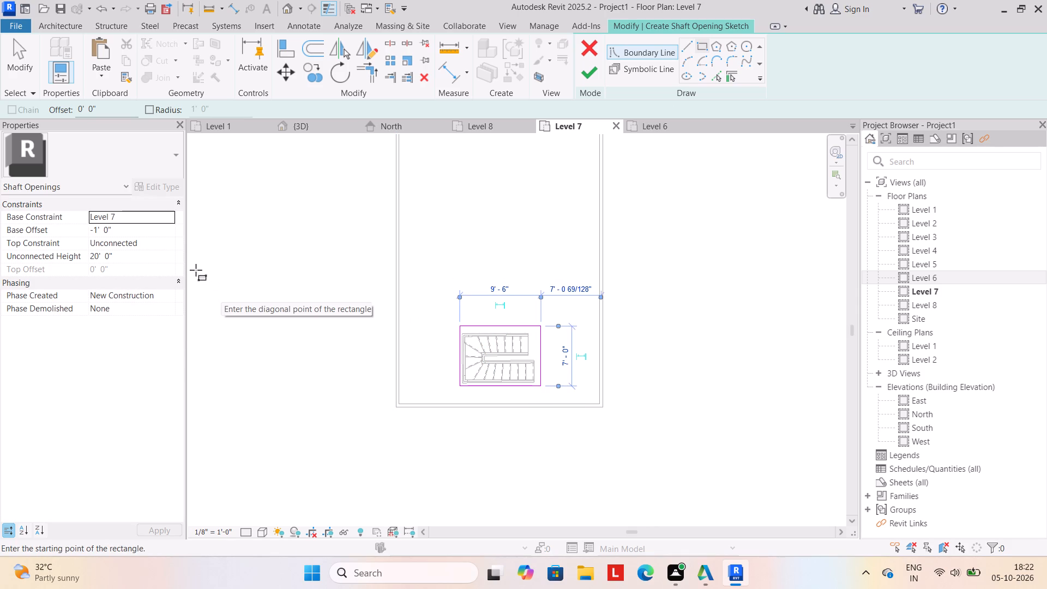
left_click(592, 69)
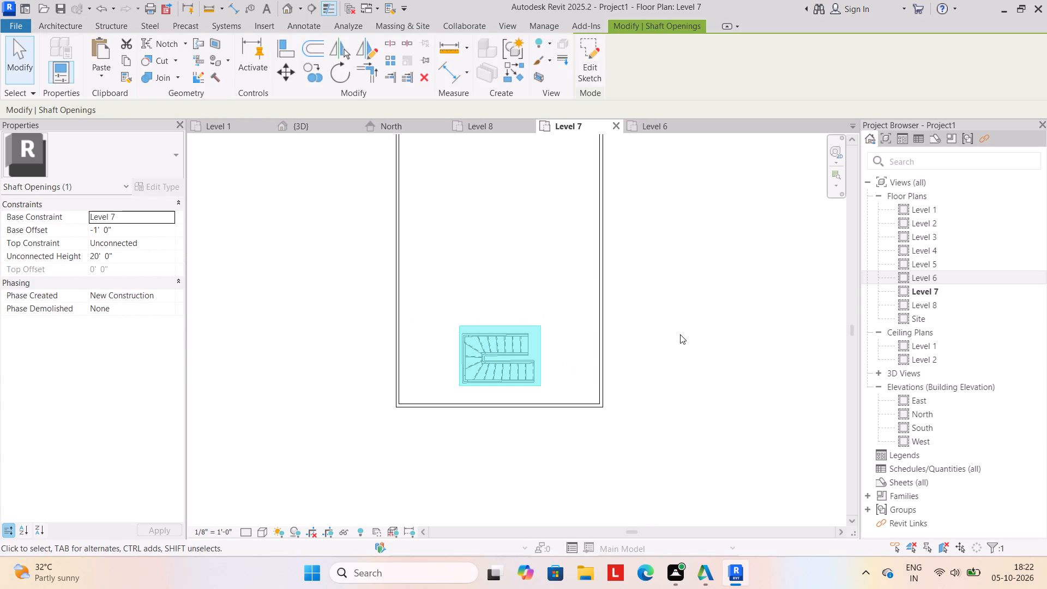
left_click(680, 334)
Examine the tower's front, floor slabs and rooftop parapet in 3D from below and above.
left_click(296, 121)
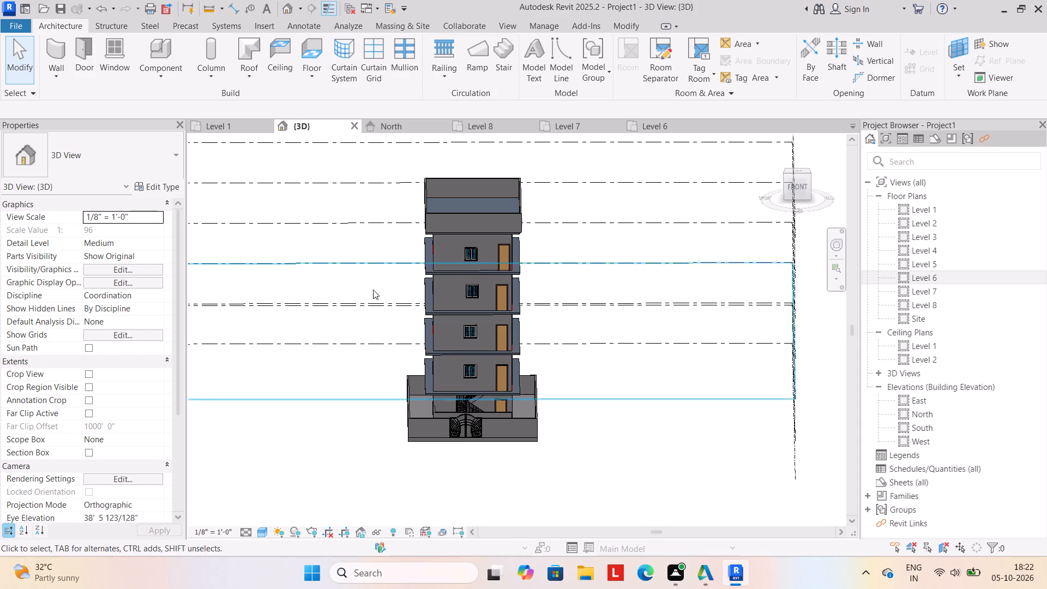
middle_click_drag(705, 454, 683, 467, "shift")
scroll(675, 462, "down", 2)
middle_click_drag(673, 459, 673, 433)
middle_click_drag(631, 468, 657, 437, "shift")
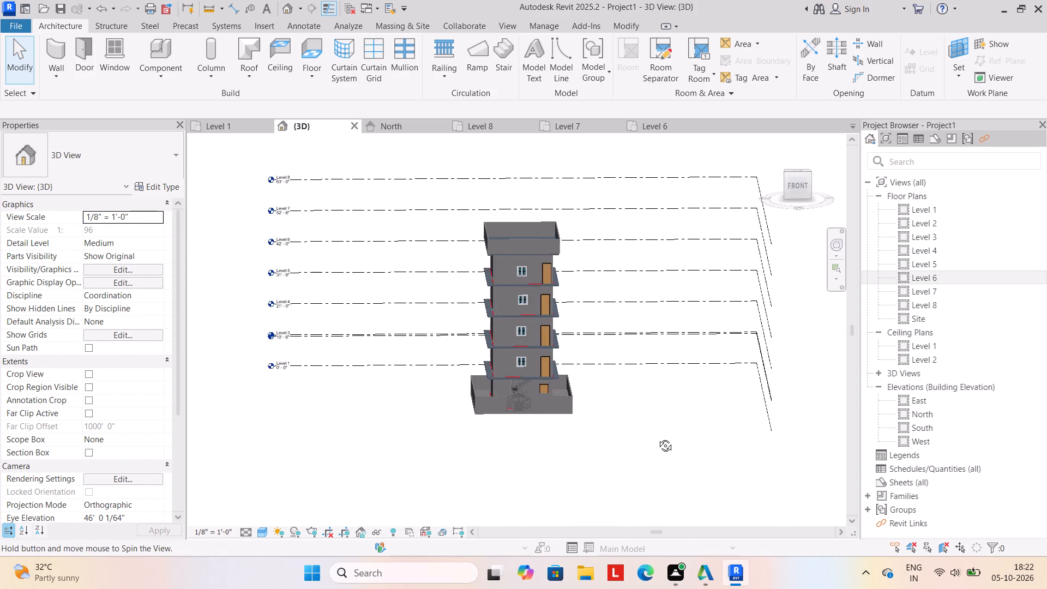
middle_click_drag(657, 437, 642, 443, "shift")
scroll(527, 415, "up", 3)
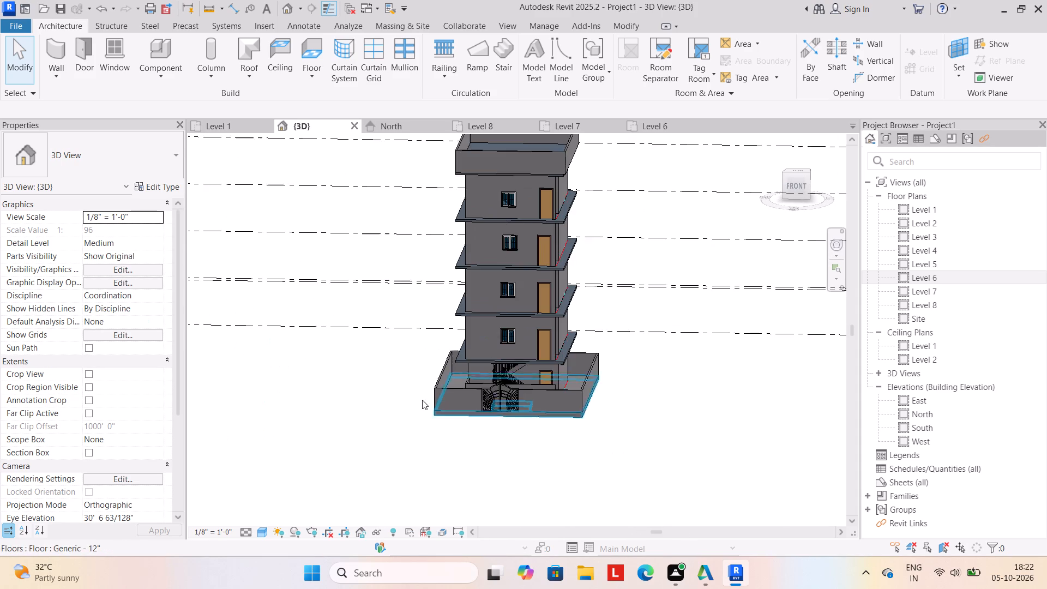
scroll(391, 396, "down", 1)
middle_click_drag(391, 400, 389, 417)
In the Level 1 plan, sketch a rectangular Handrail - Rectangular railing offset 2' outside the house footprint and finish it.
left_click(222, 122)
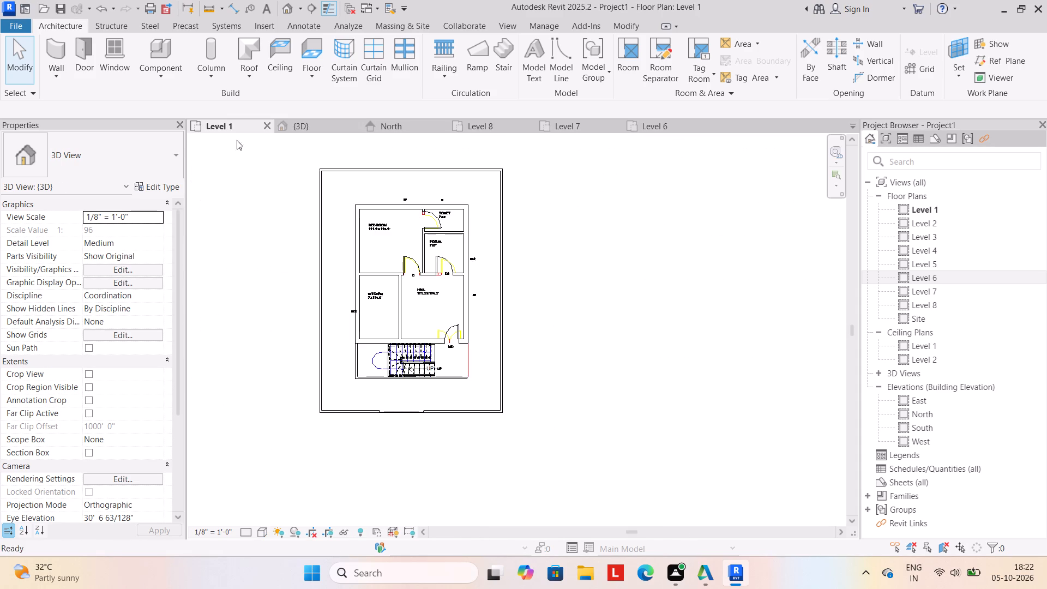
left_click(446, 49)
left_click(632, 44)
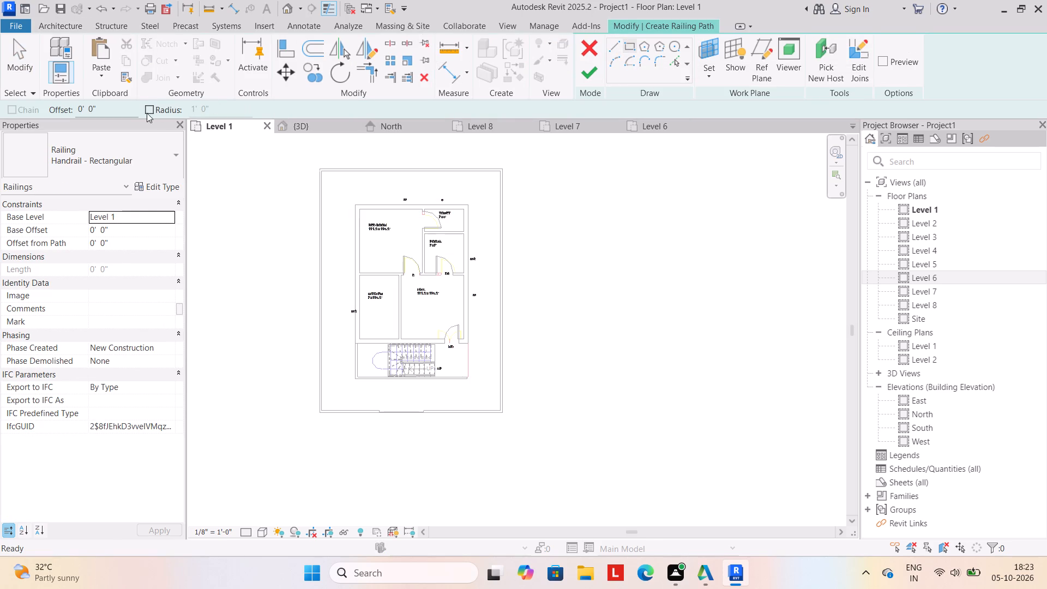
left_click(100, 107)
key("BackSpace")
key("BackSpace")
key("BackSpace")
key("BackSpace")
key("BackSpace")
key("BackSpace")
key("BackSpace")
key("BackSpace")
key("BackSpace")
key("BackSpace")
key("BackSpace")
key("BackSpace")
type("2'")
key("Return")
left_click(356, 205)
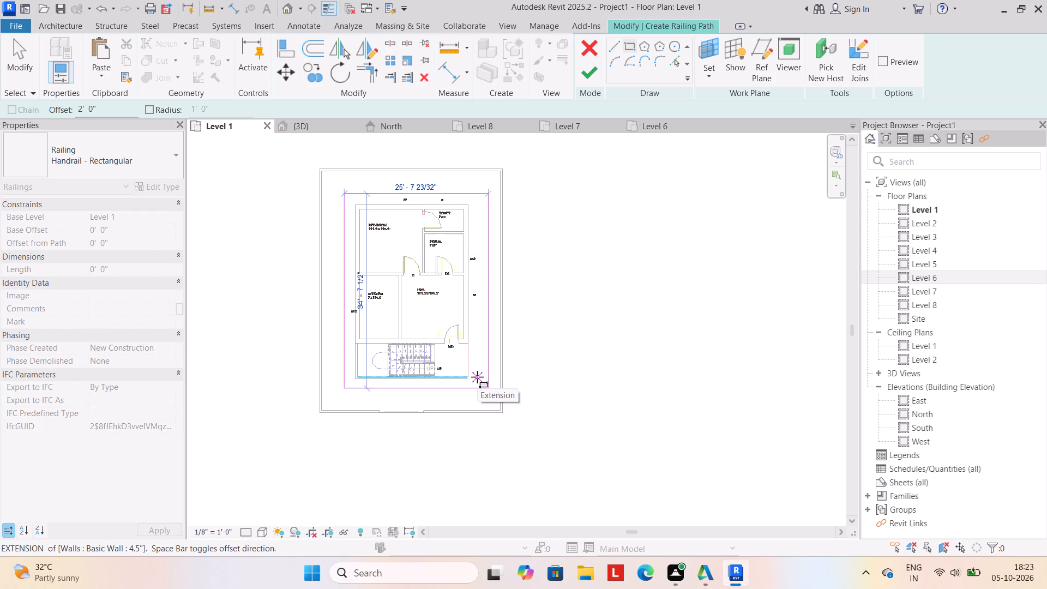
scroll(477, 377, "up", 2)
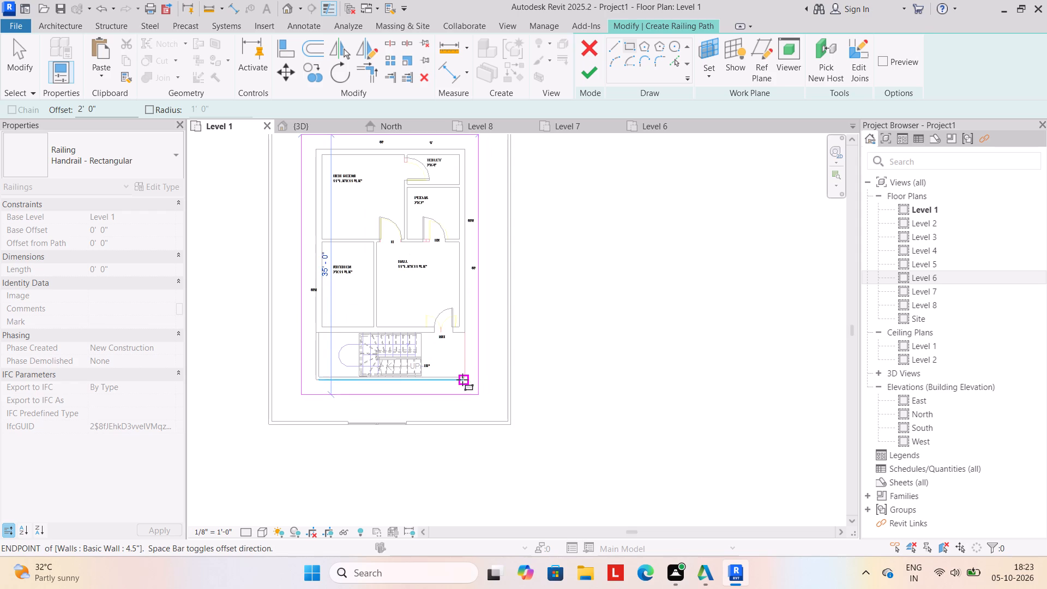
scroll(464, 380, "up", 5)
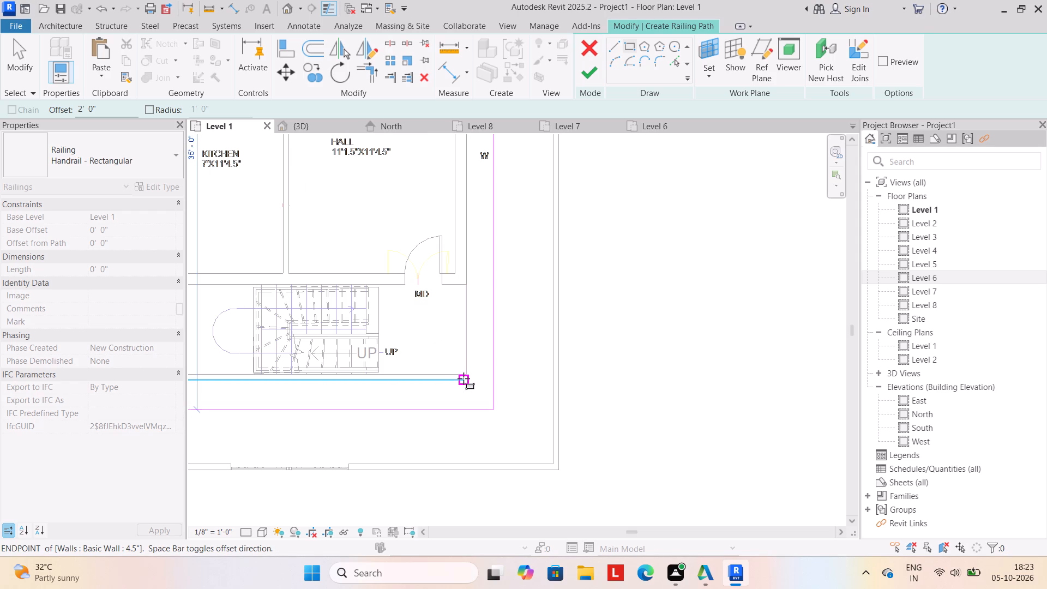
left_click(464, 378)
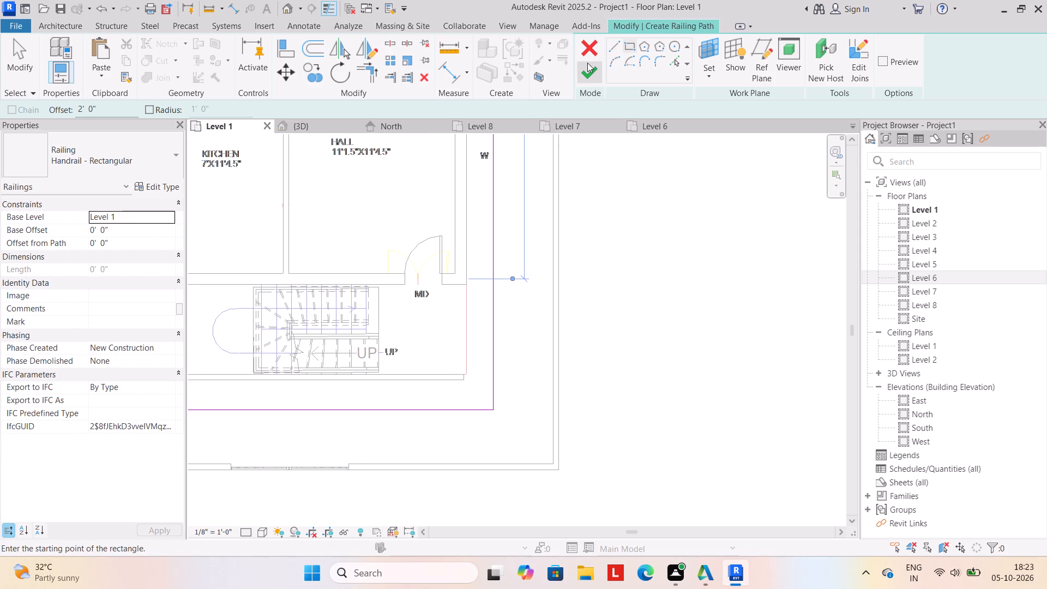
left_click(587, 63)
Copy the Level 1 railing in the 3D view and paste it aligned to Levels 2 through 7.
left_click(303, 122)
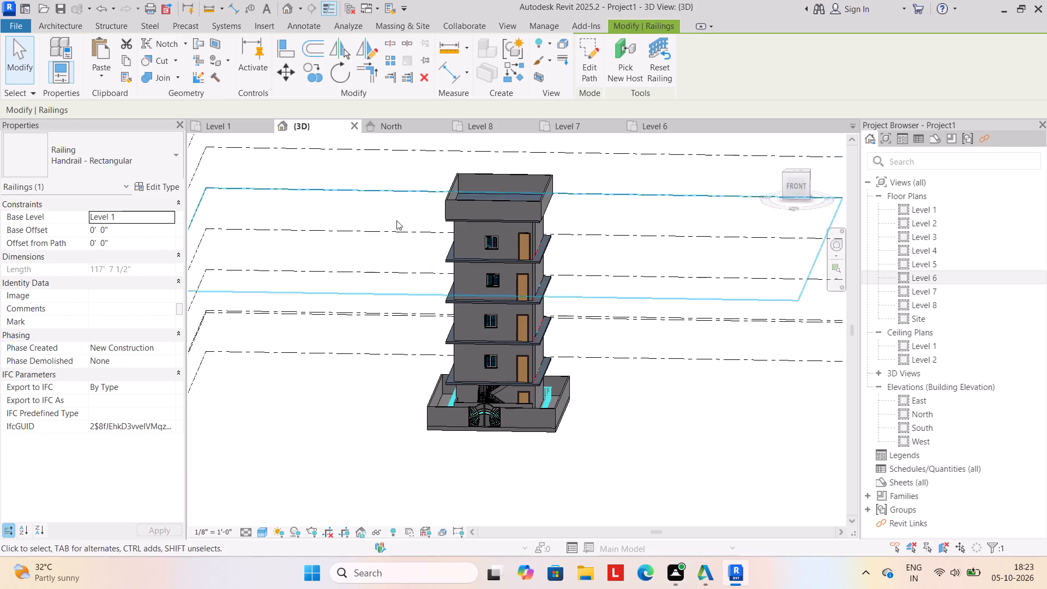
left_click(409, 393)
scroll(535, 410, "up", 4)
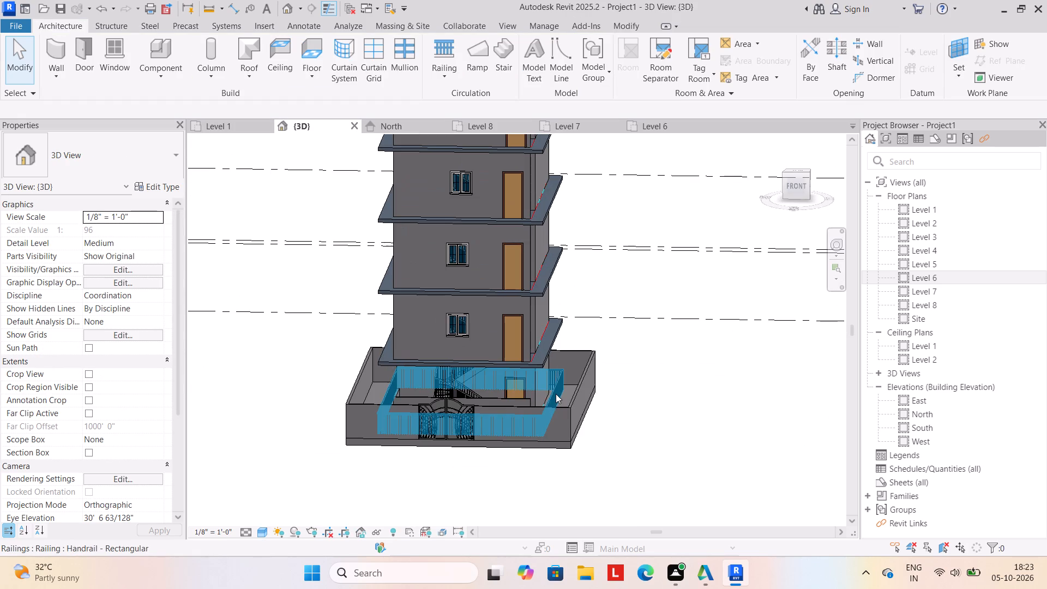
left_click(556, 393)
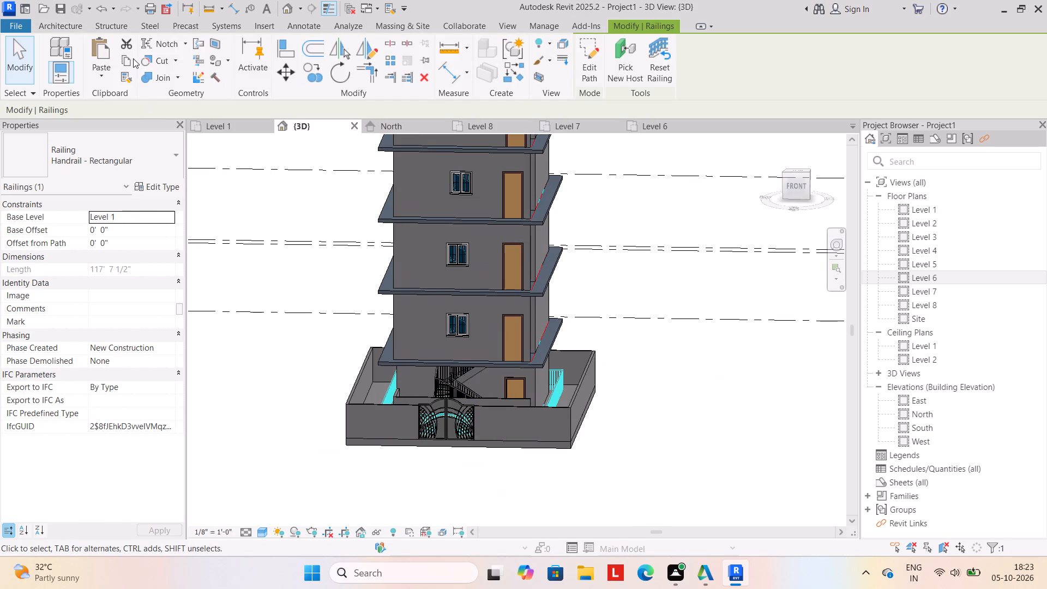
left_click(131, 57)
left_click(100, 76)
left_click(112, 123)
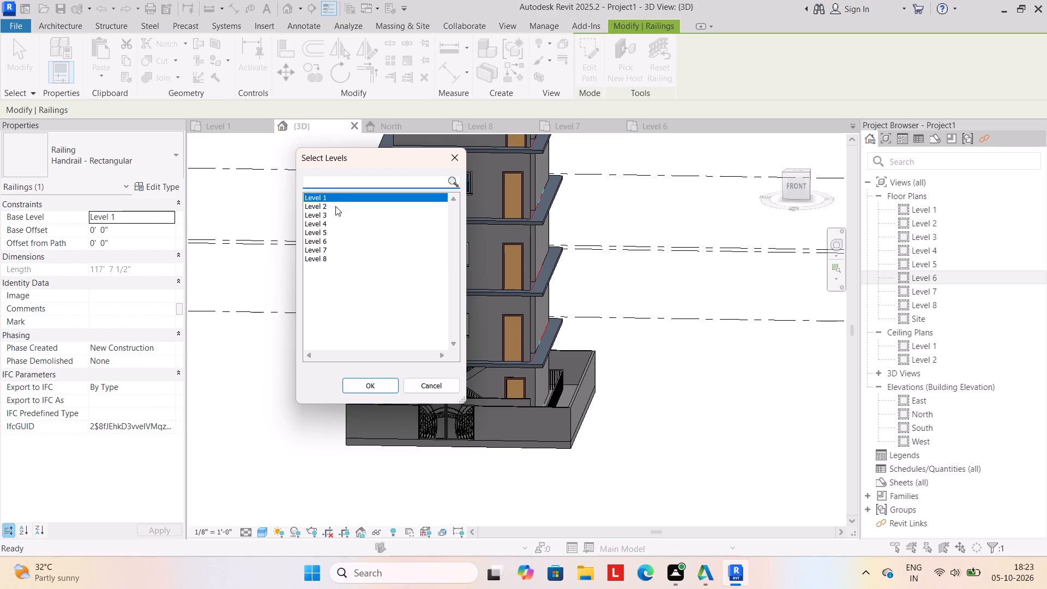
left_click(335, 206, "ctrl")
left_click(338, 196, "ctrl")
left_click(336, 209, "ctrl")
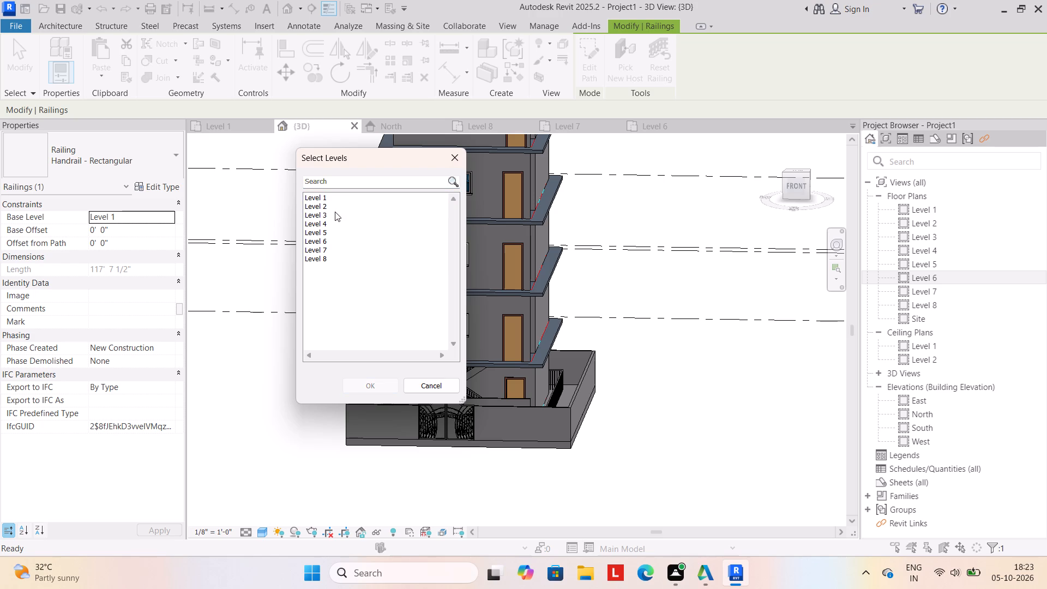
left_click(334, 206, "ctrl")
left_click(334, 212, "ctrl")
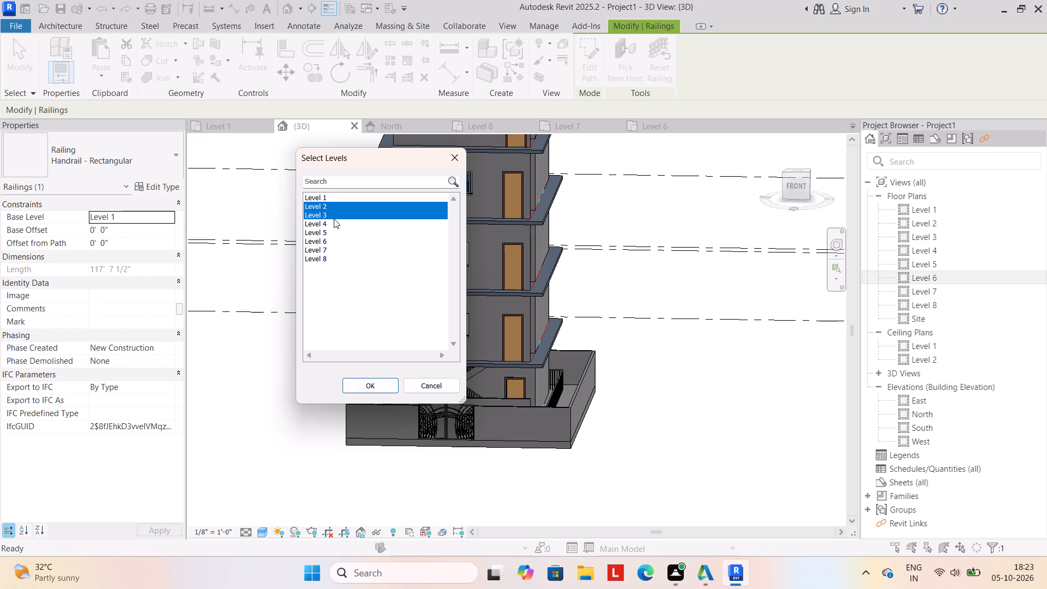
left_click(334, 219, "ctrl")
left_click(334, 217, "ctrl")
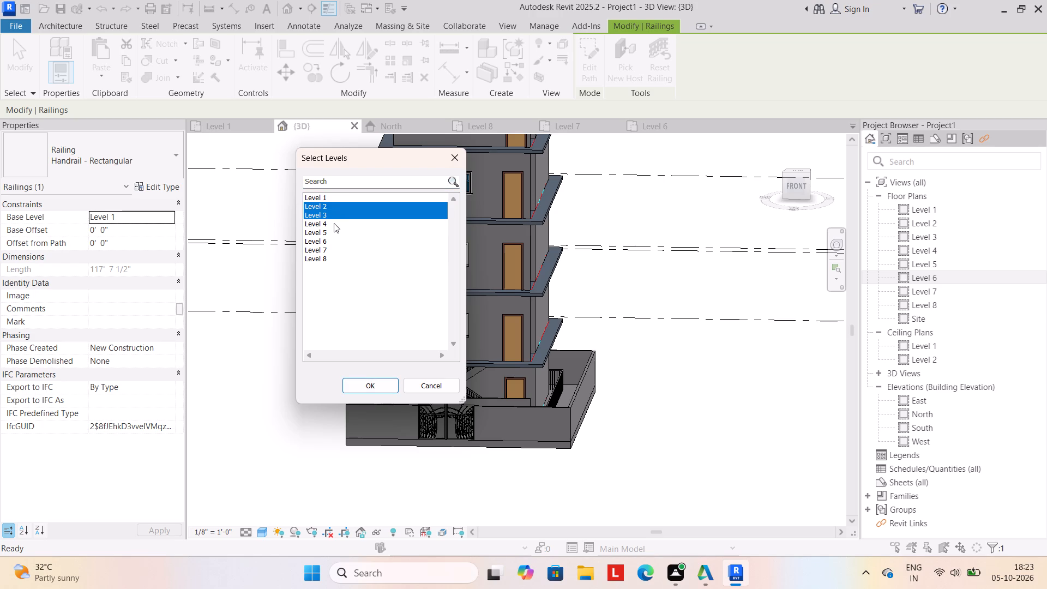
left_click(334, 223, "ctrl")
left_click(334, 229, "ctrl")
left_click(336, 238, "ctrl")
left_click(339, 247, "ctrl")
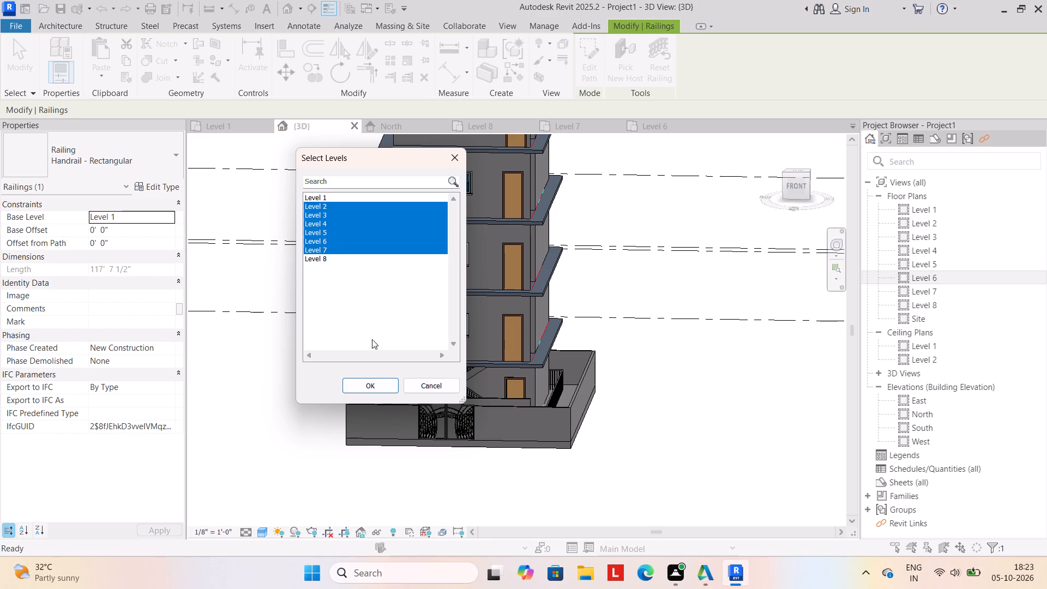
left_click(368, 384)
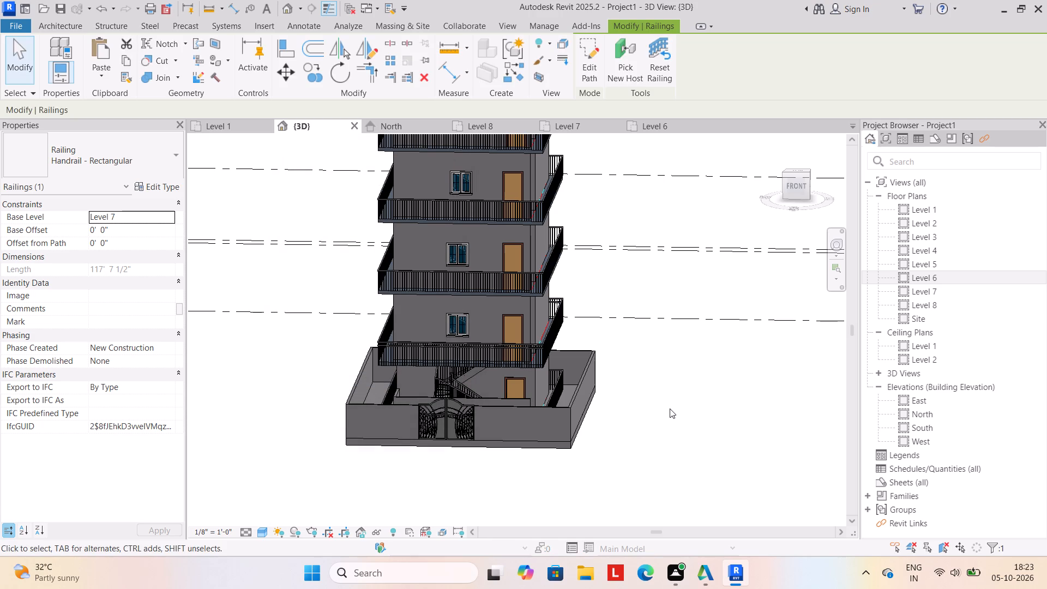
Delete the original ground-floor railing on Level 1, inside the boundary wall.
left_click(670, 408)
scroll(578, 399, "up", 5)
left_click(522, 393)
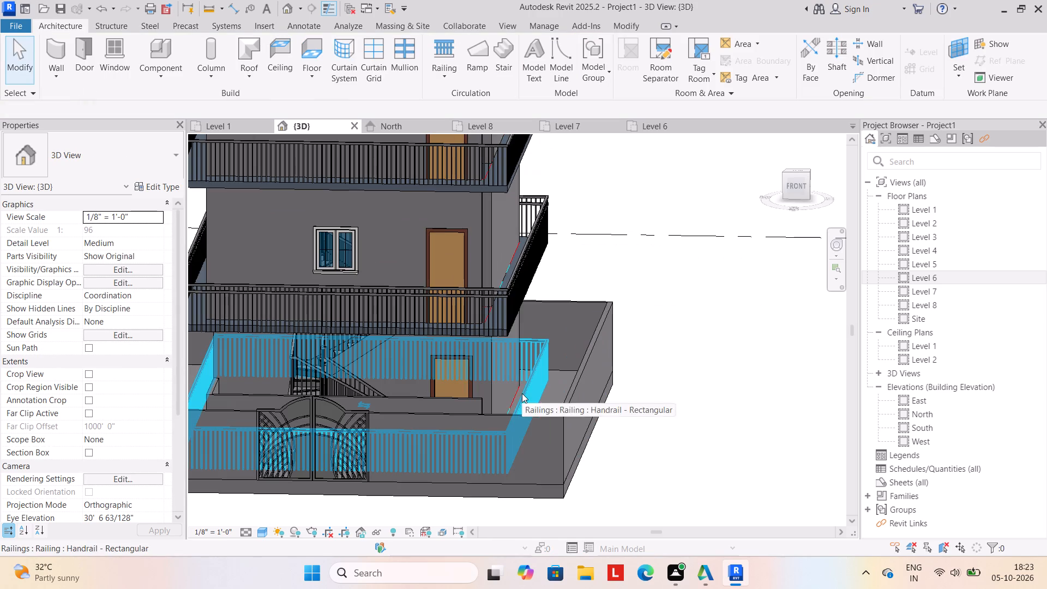
key("Delete")
Paint the tower's front wall faces with the Door - Frame material, from the ground floor to the top storey.
scroll(526, 401, "down", 7)
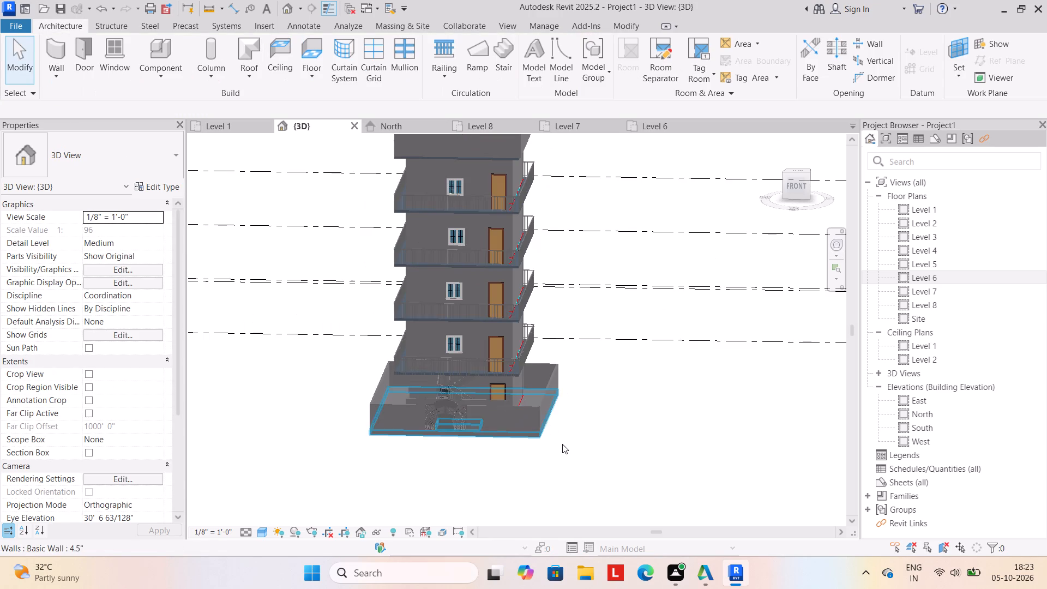
scroll(549, 456, "down", 2)
middle_click_drag(548, 457, 458, 470)
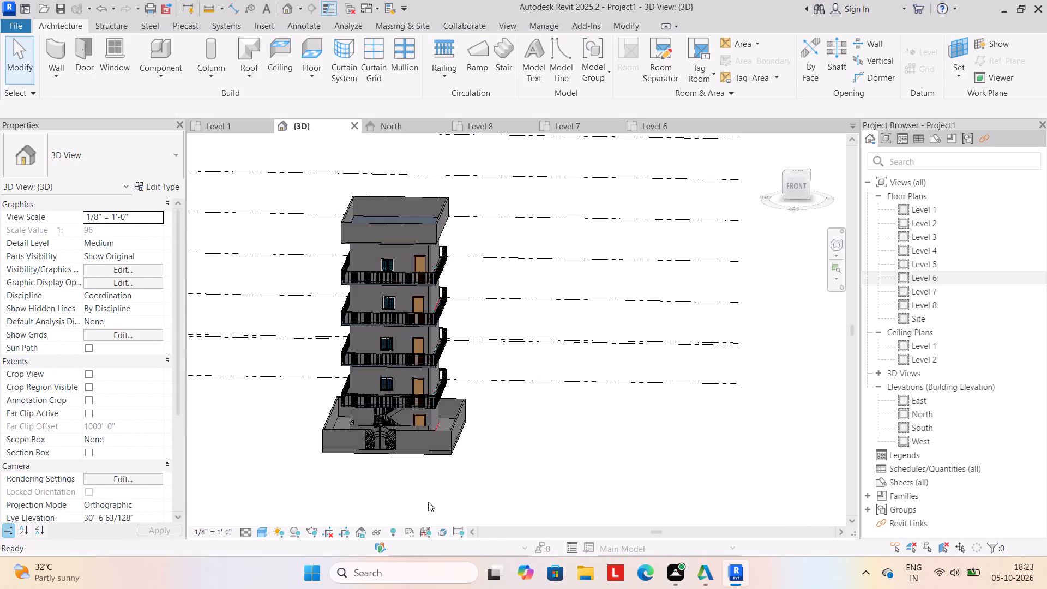
middle_click_drag(415, 511, 427, 480, "shift")
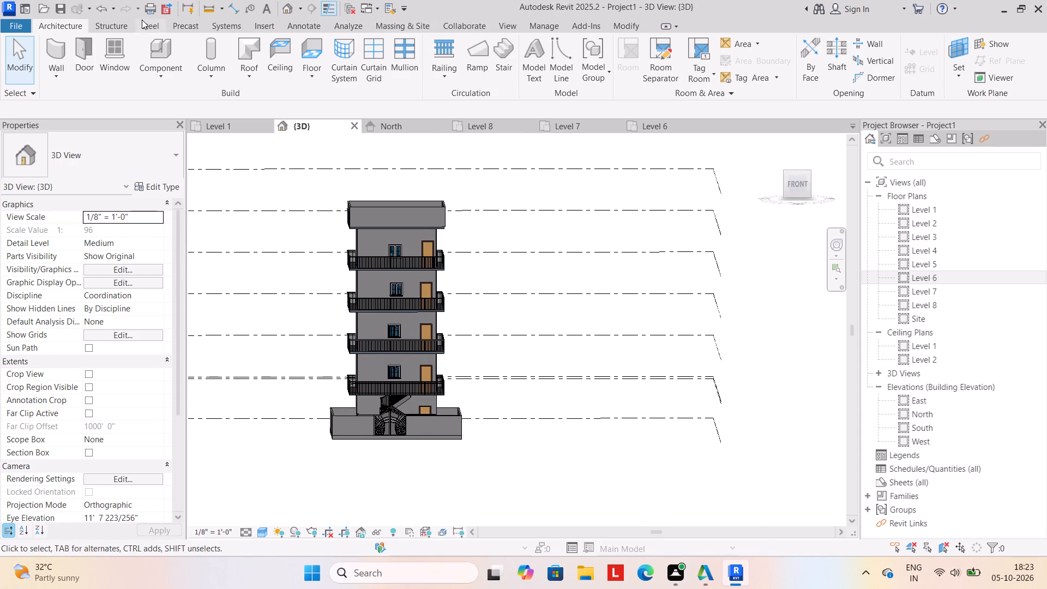
left_click(623, 22)
left_click(228, 55)
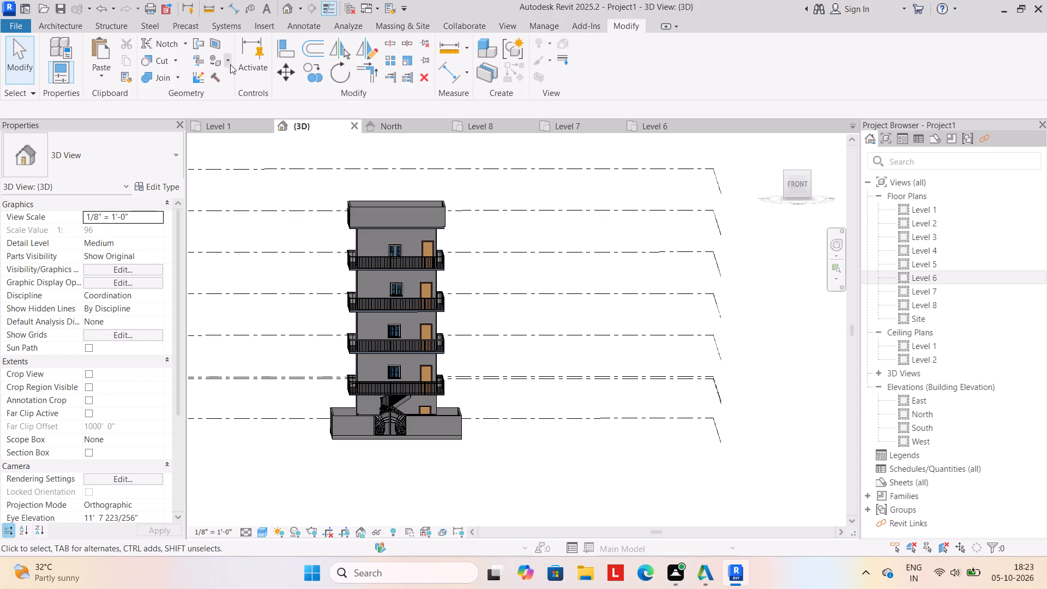
left_click(234, 76)
left_click(626, 172)
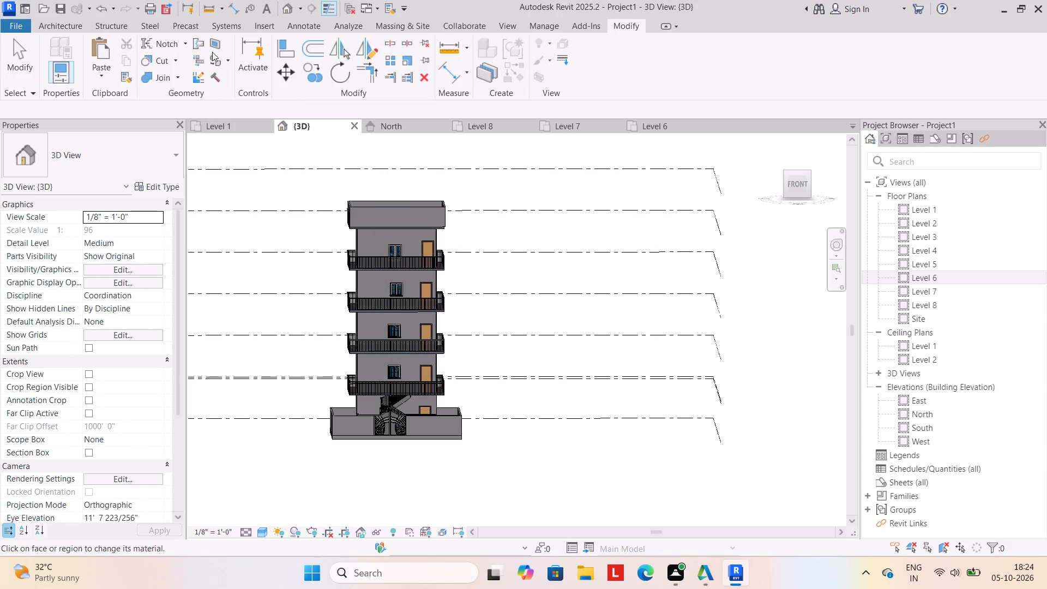
scroll(107, 246, "down", 5)
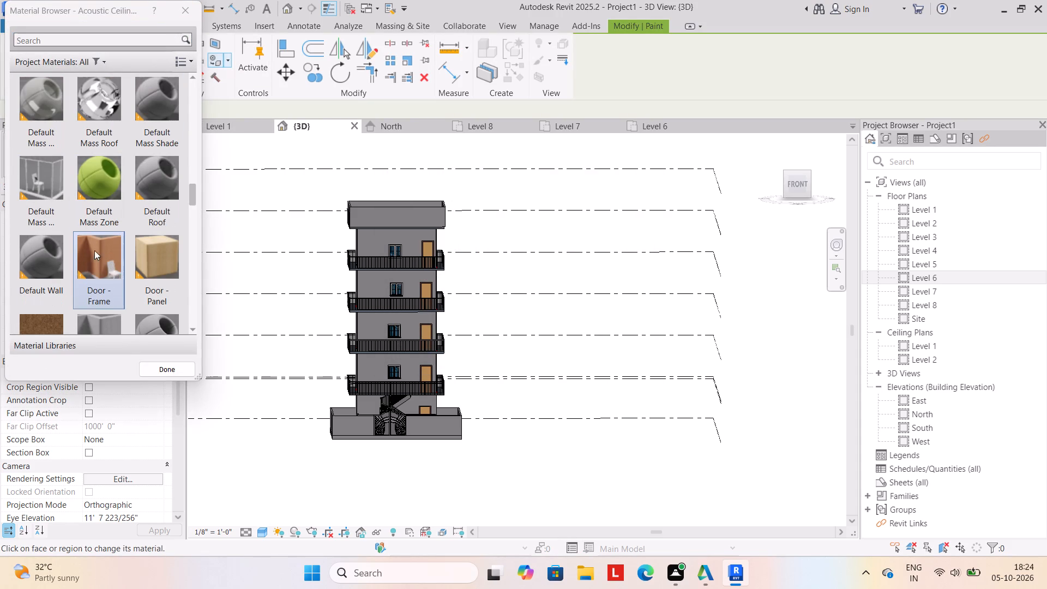
left_click(91, 249)
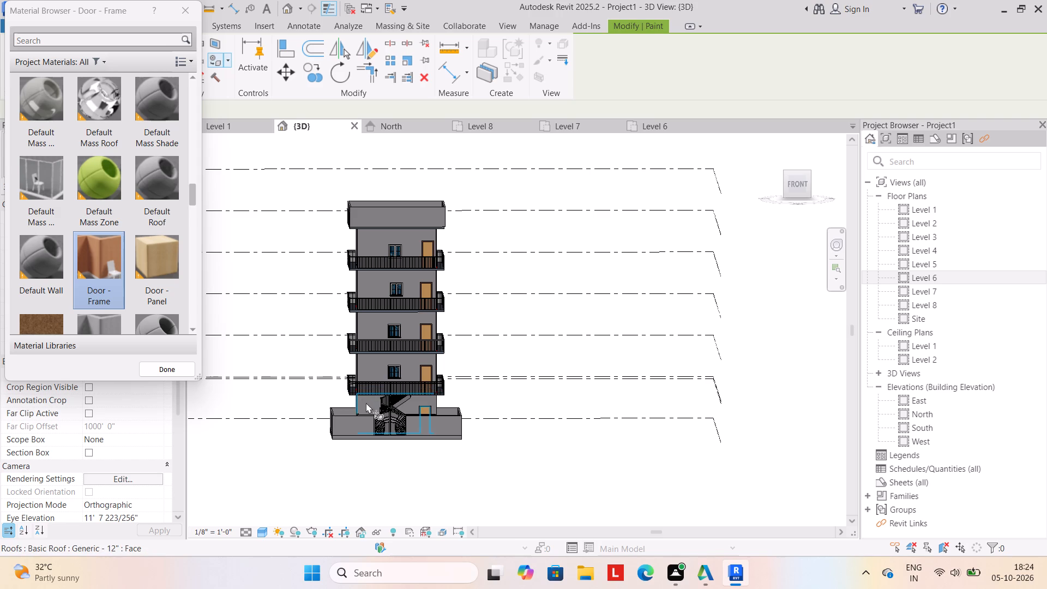
left_click(366, 402)
left_click(373, 361)
left_click(380, 326)
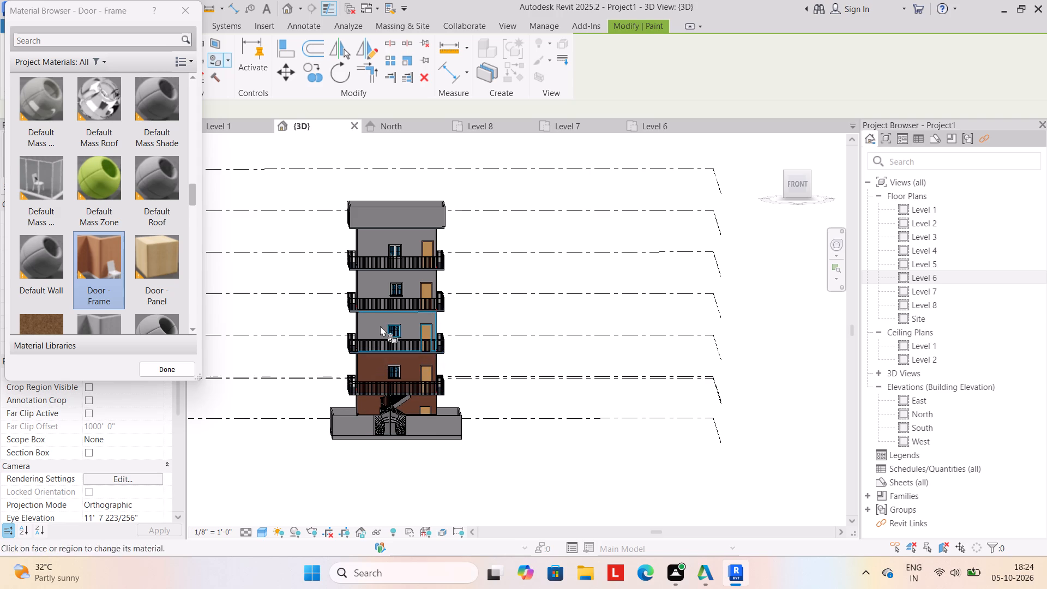
left_click(380, 281)
left_click(383, 238)
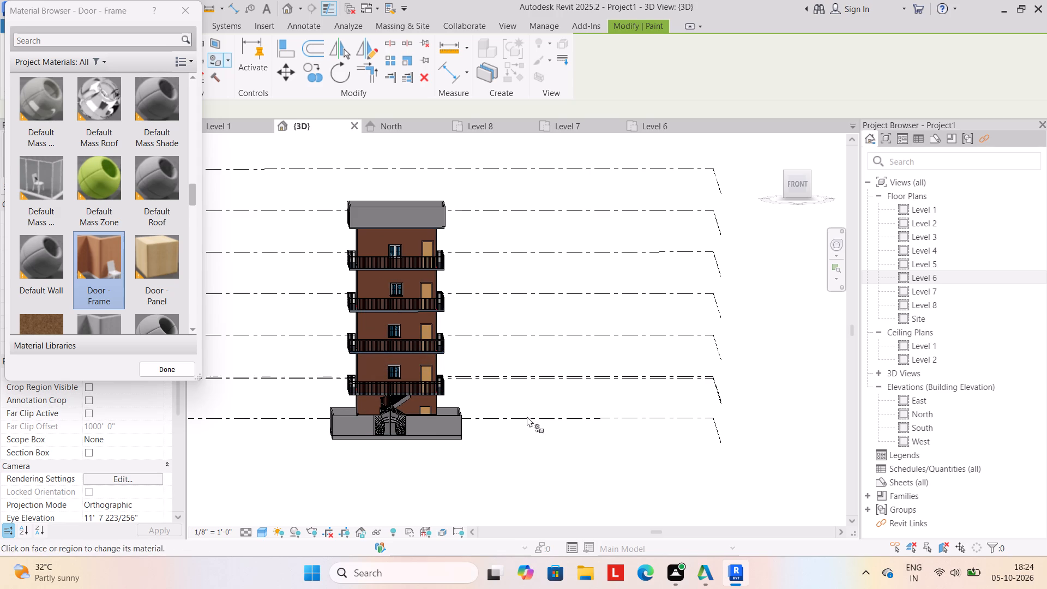
Paint the wall faces on the tower's right side with Door - Frame on all five storeys.
middle_click_drag(510, 440, 339, 488, "shift")
left_click(367, 416)
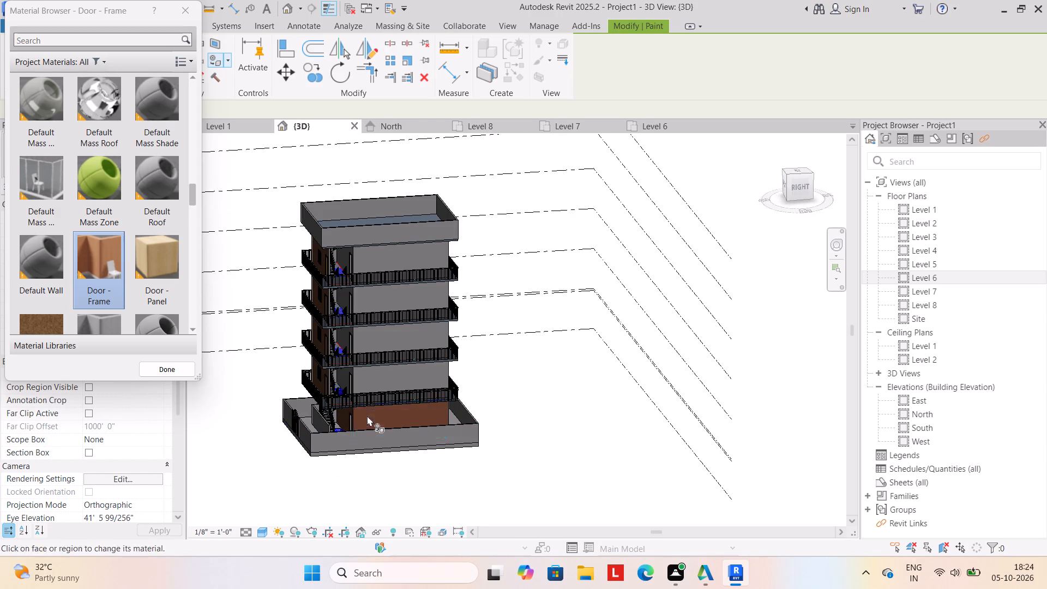
left_click_drag(374, 382, 374, 376)
left_click(376, 338)
left_click_drag(379, 303, 379, 298)
left_click(388, 254)
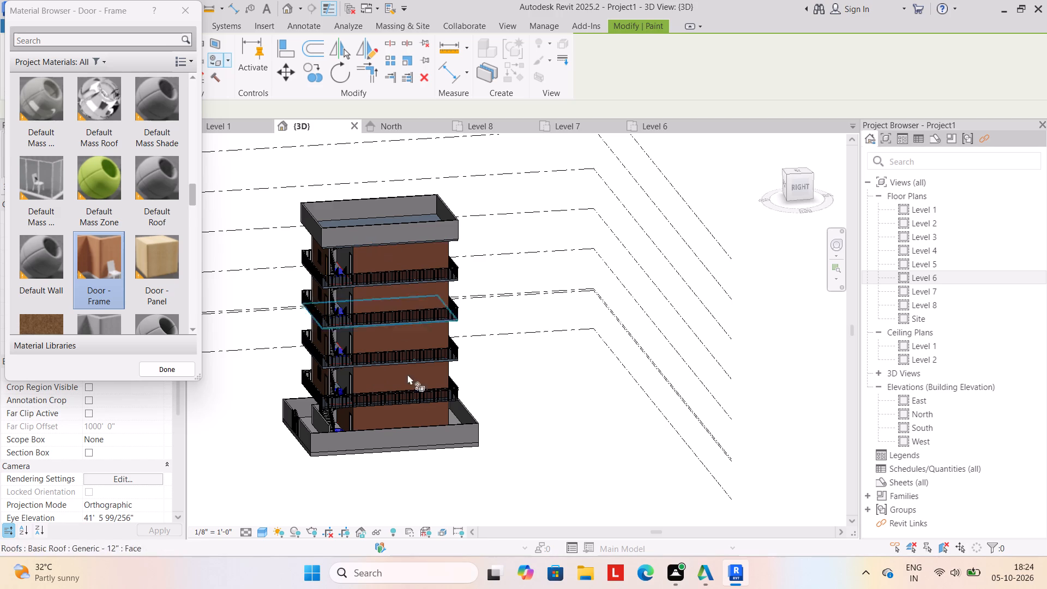
Paint the tower's back wall faces with Door - Frame on all five storeys.
middle_click_drag(503, 490, 258, 531, "shift")
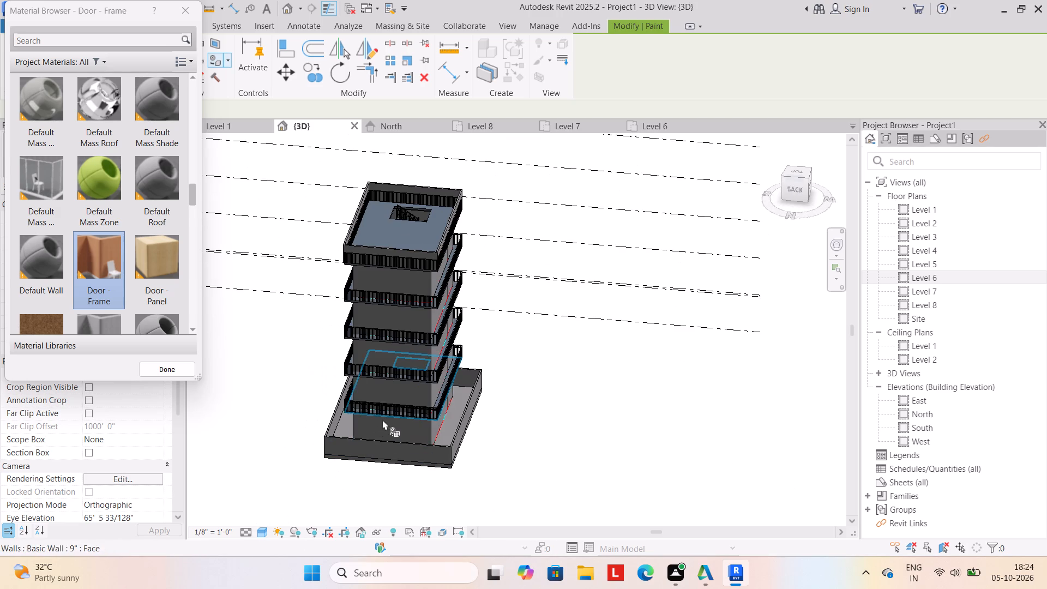
left_click(382, 419)
left_click(384, 427)
left_click(396, 390)
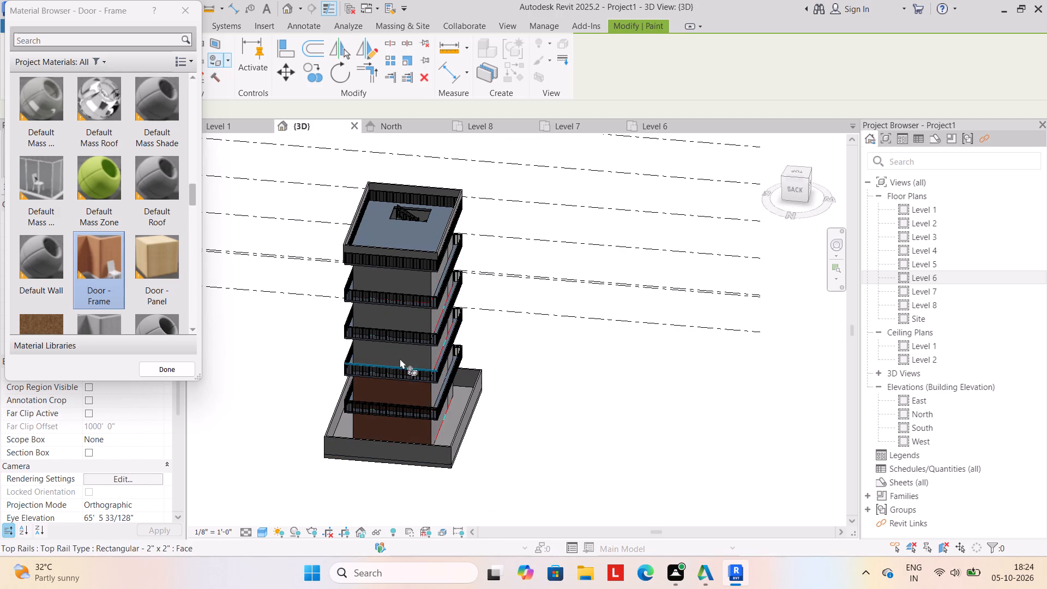
left_click(400, 358)
left_click(398, 317)
left_click(393, 271)
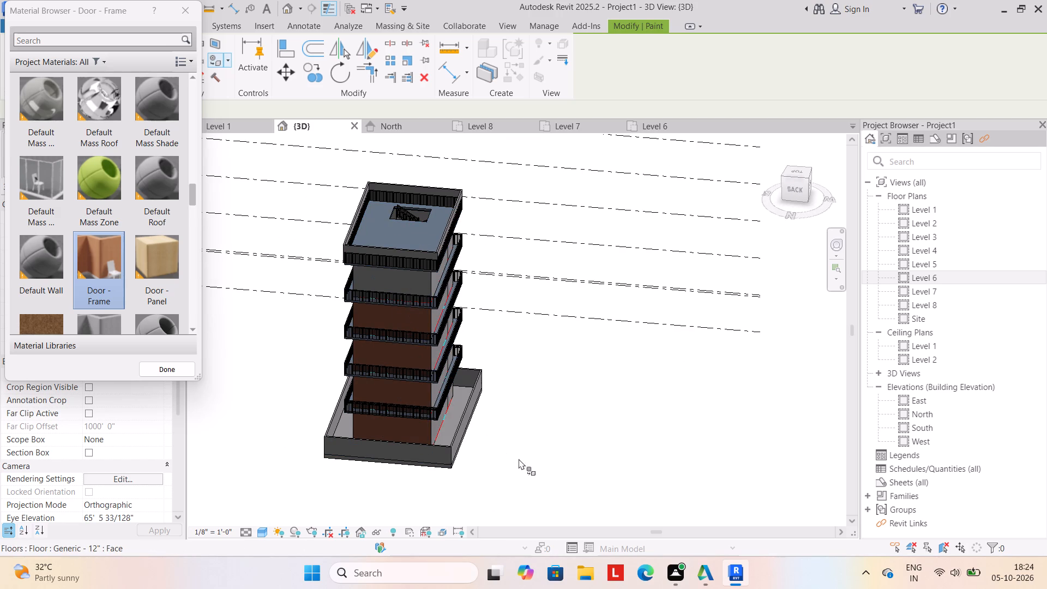
middle_click_drag(517, 477, 515, 464)
middle_click_drag(515, 466, 528, 381, "shift")
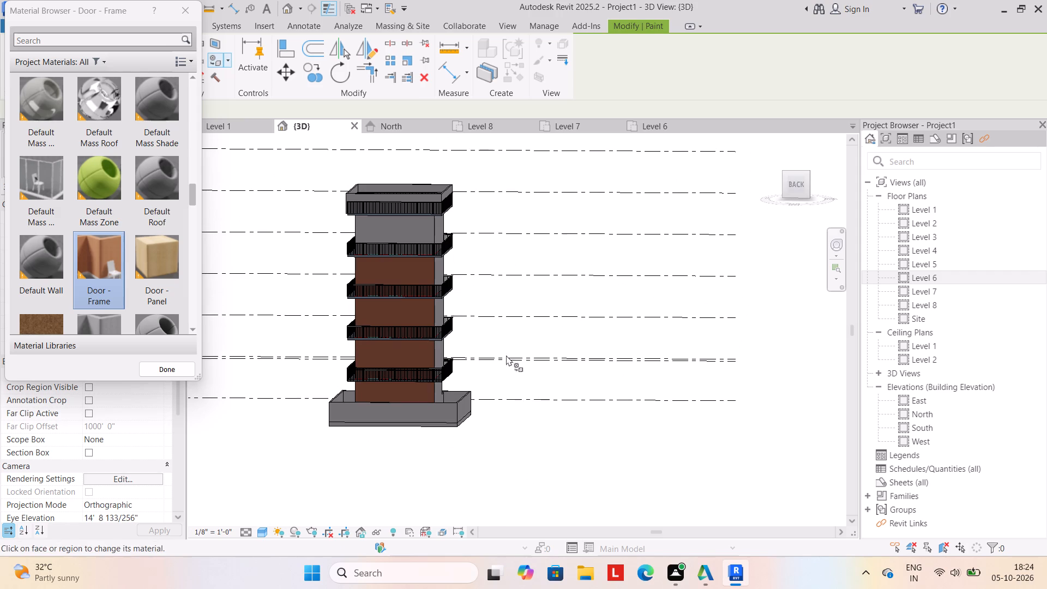
left_click(422, 236)
Paint the tower's left-side wall faces with Door - Frame on all storeys, including the narrow wall faces beside the front corner.
middle_click_drag(519, 506, 367, 527, "shift")
left_click(406, 393)
left_click(406, 399)
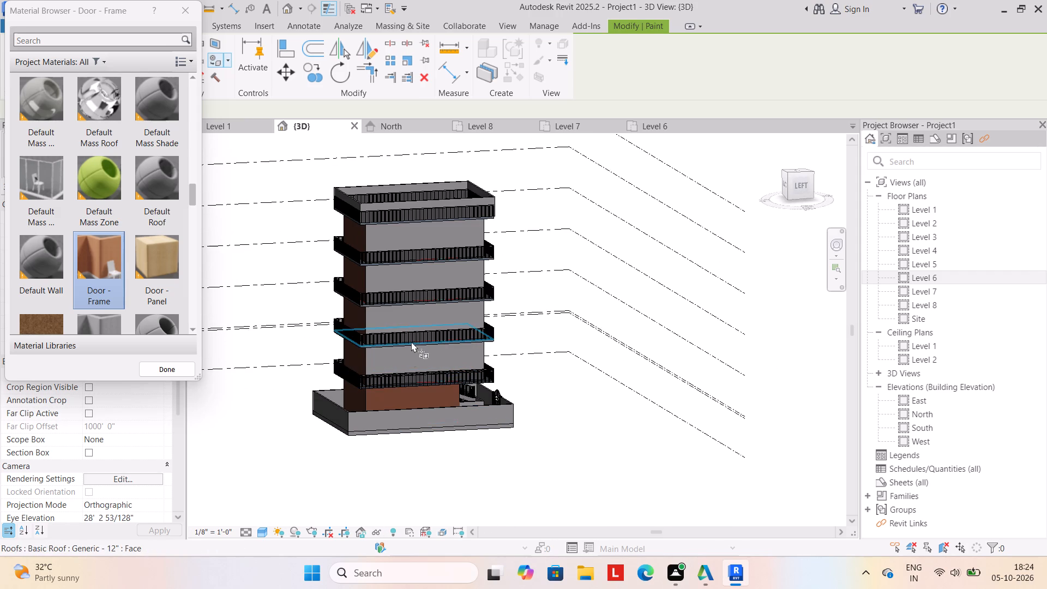
left_click(413, 360)
left_click(429, 312)
left_click(429, 267)
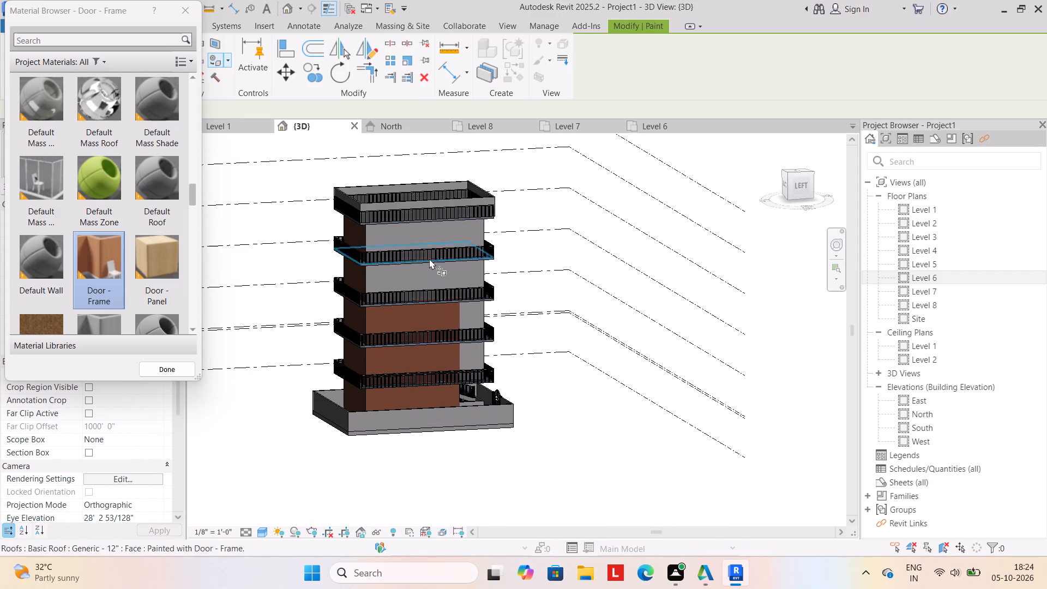
left_click(428, 228)
left_click(428, 267)
left_click(452, 270)
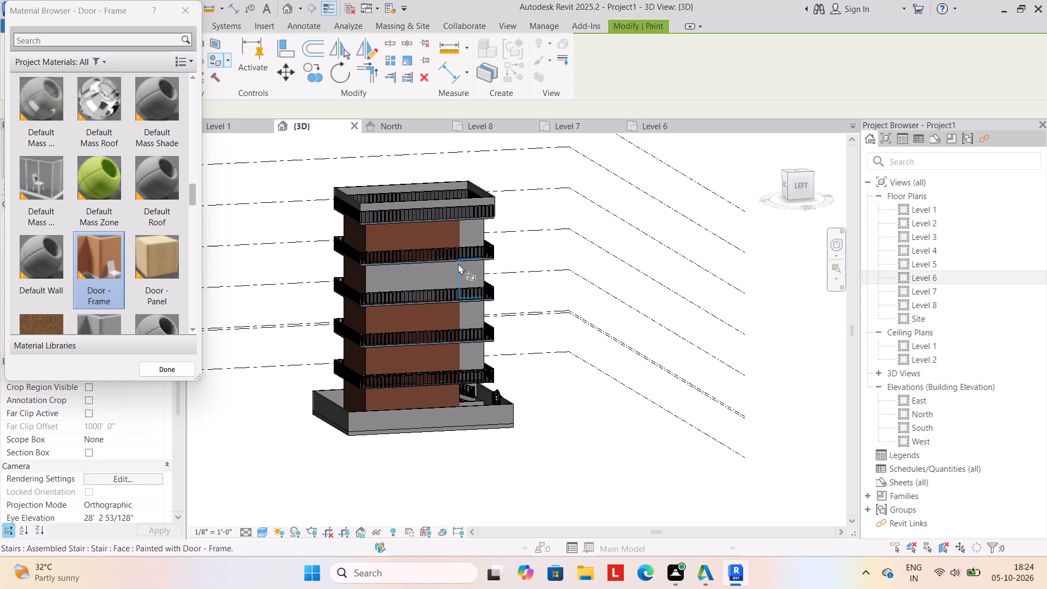
left_click(446, 279)
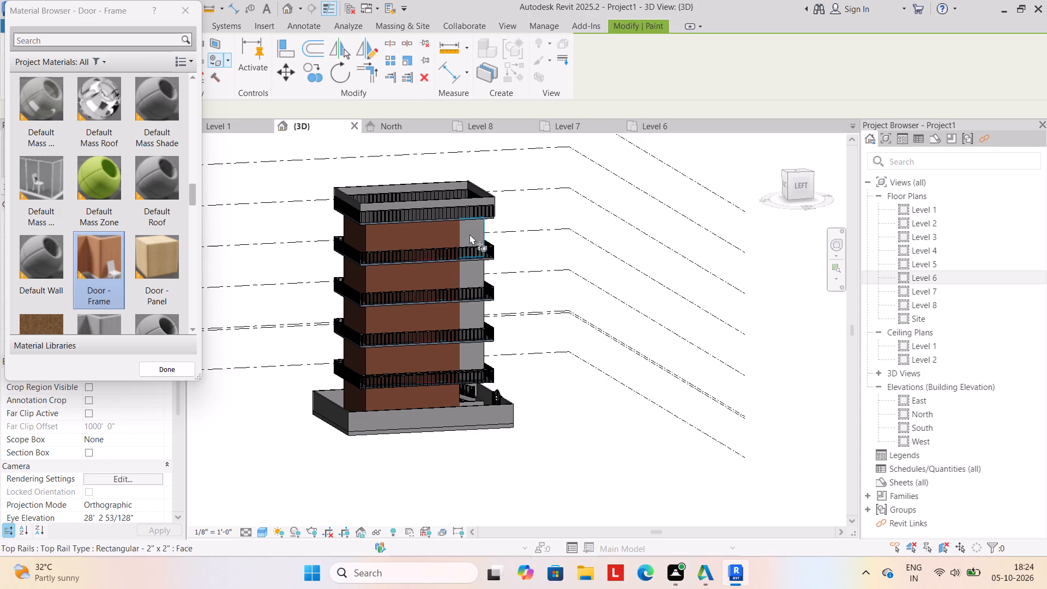
left_click(470, 234)
left_click(472, 275)
left_click(474, 311)
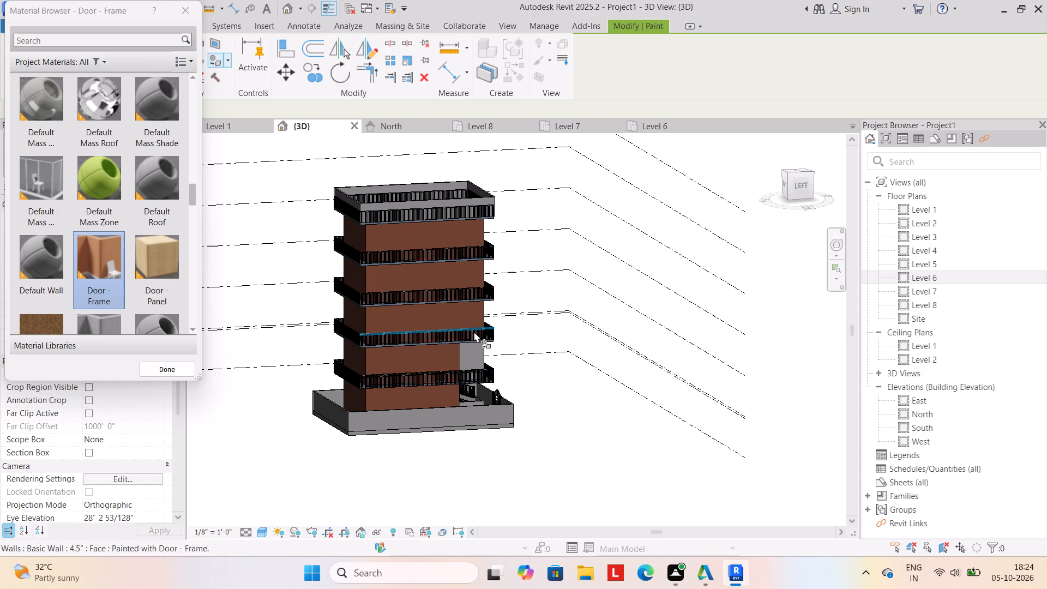
left_click(472, 356)
Paint the outer faces of the low ground-floor wall around the front stair, front and left side, with Door - Frame.
middle_click_drag(489, 473, 275, 500, "shift")
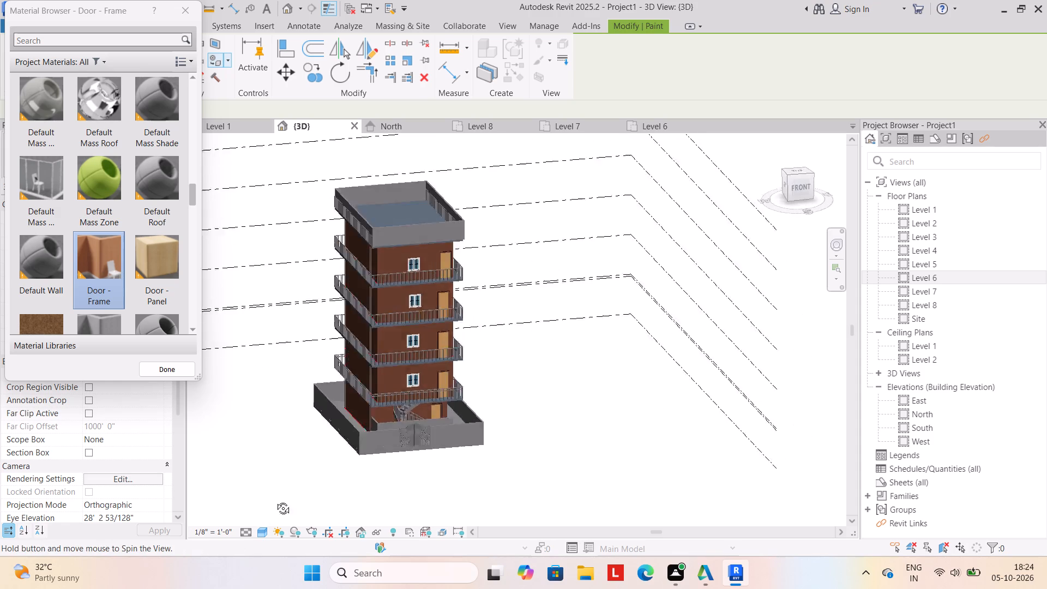
middle_click_drag(275, 500, 262, 500, "shift")
middle_click_drag(277, 500, 270, 440)
scroll(272, 458, "up", 1, "shift")
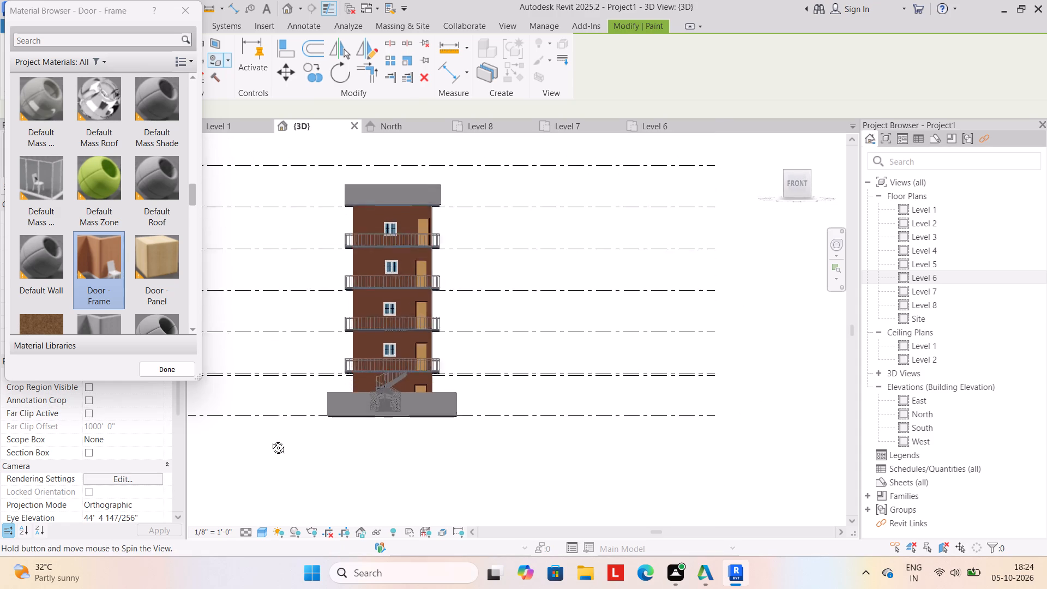
middle_click_drag(270, 440, 263, 539)
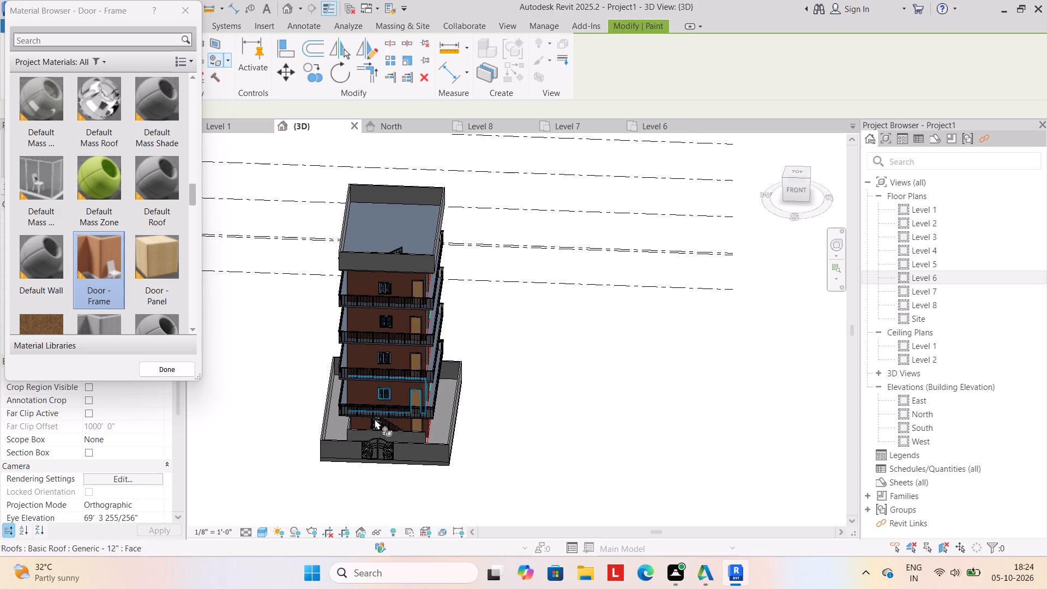
scroll(374, 427, "up", 8)
left_click(458, 446)
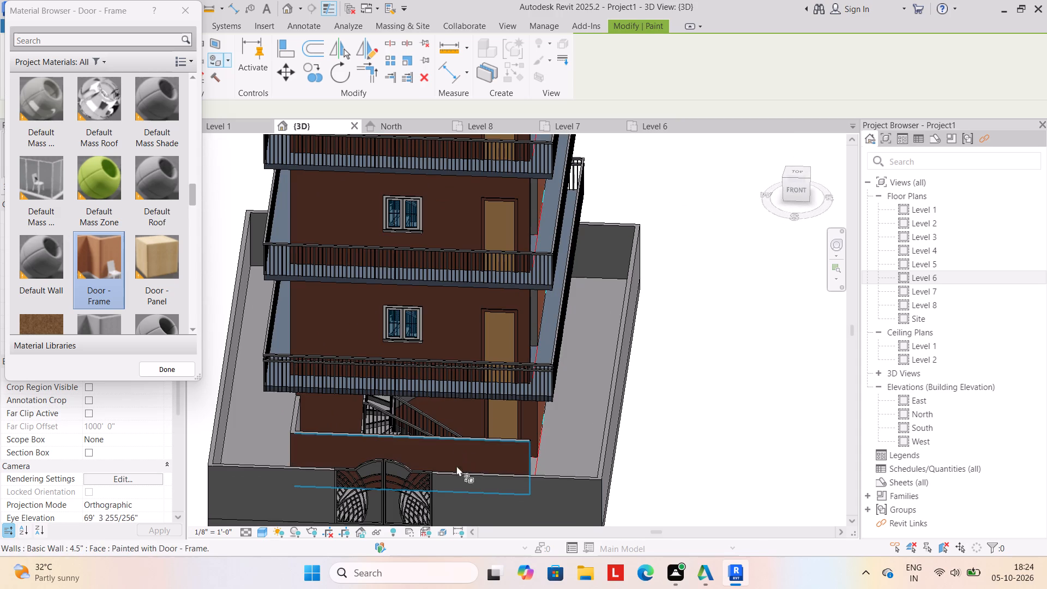
middle_click_drag(435, 486, 438, 422)
middle_click_drag(308, 500, 417, 474, "shift")
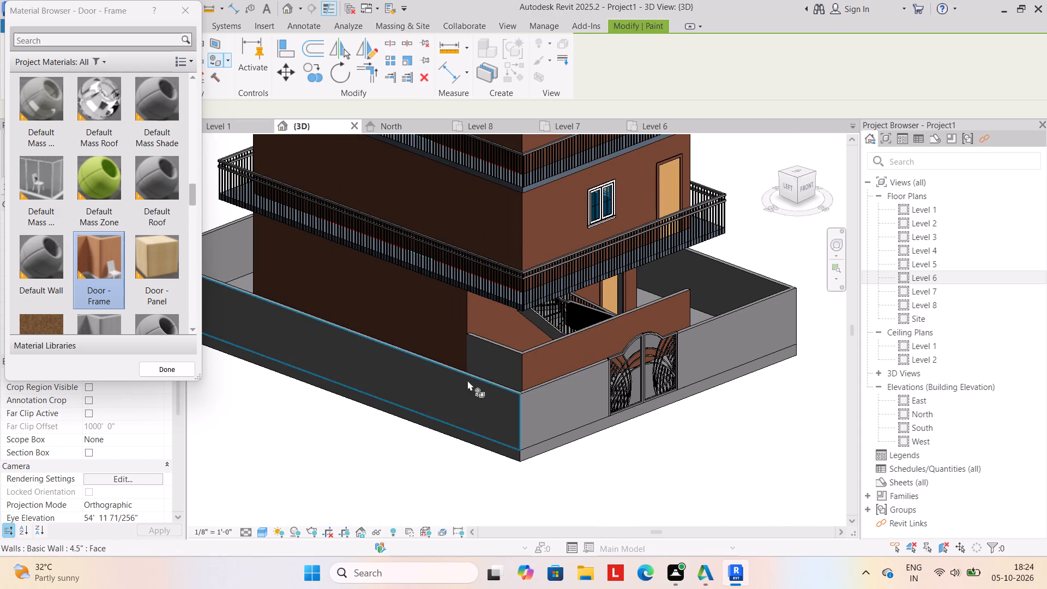
left_click(497, 348)
middle_click_drag(364, 444, 443, 431, "shift")
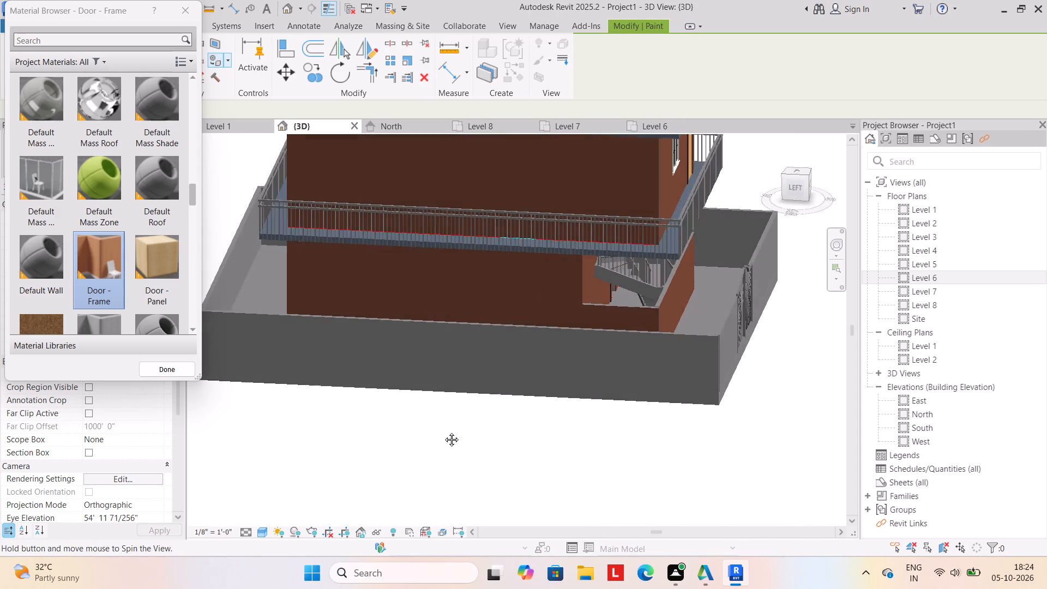
middle_click_drag(443, 431, 443, 431, "shift")
scroll(575, 307, "up", 8)
left_click(636, 293)
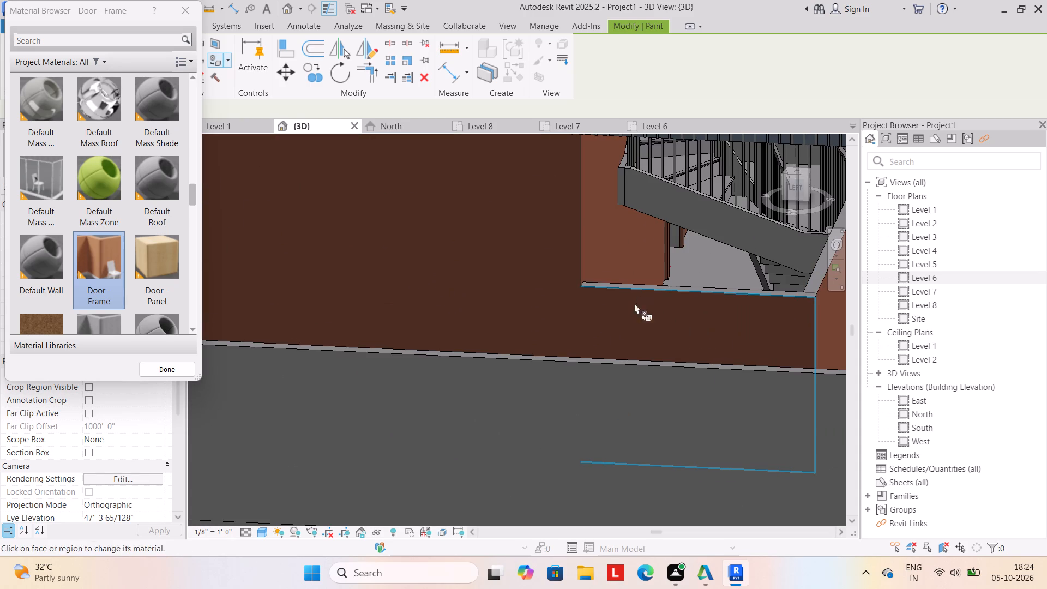
Paint the boundary wall's outer faces with the Door - Panel material on all four sides, including both front sections beside the gate.
middle_click_drag(506, 462, 163, 432)
scroll(228, 440, "down", 9)
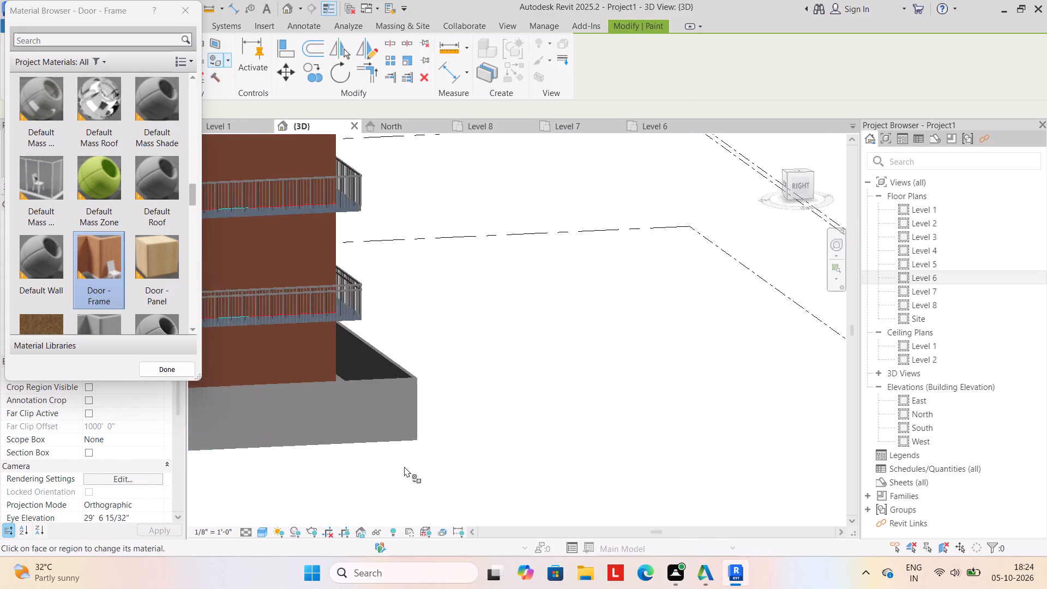
middle_click_drag(404, 466, 211, 483, "shift")
scroll(209, 479, "down", 3)
middle_click_drag(212, 471, 394, 350)
middle_click_drag(514, 401, 321, 458, "shift")
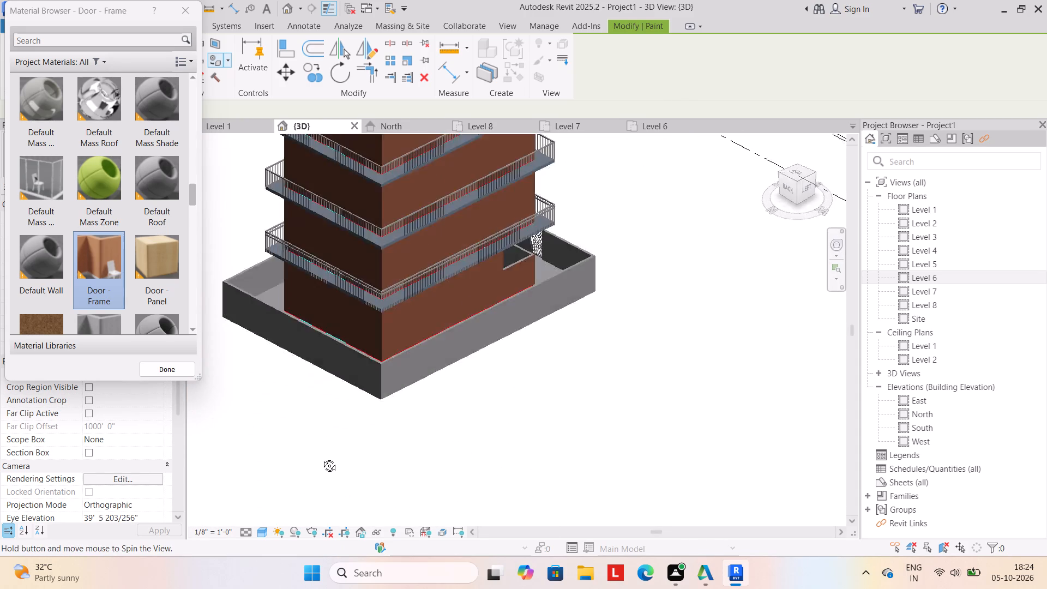
middle_click_drag(321, 458, 186, 391, "shift")
middle_click_drag(608, 460, 507, 472, "shift")
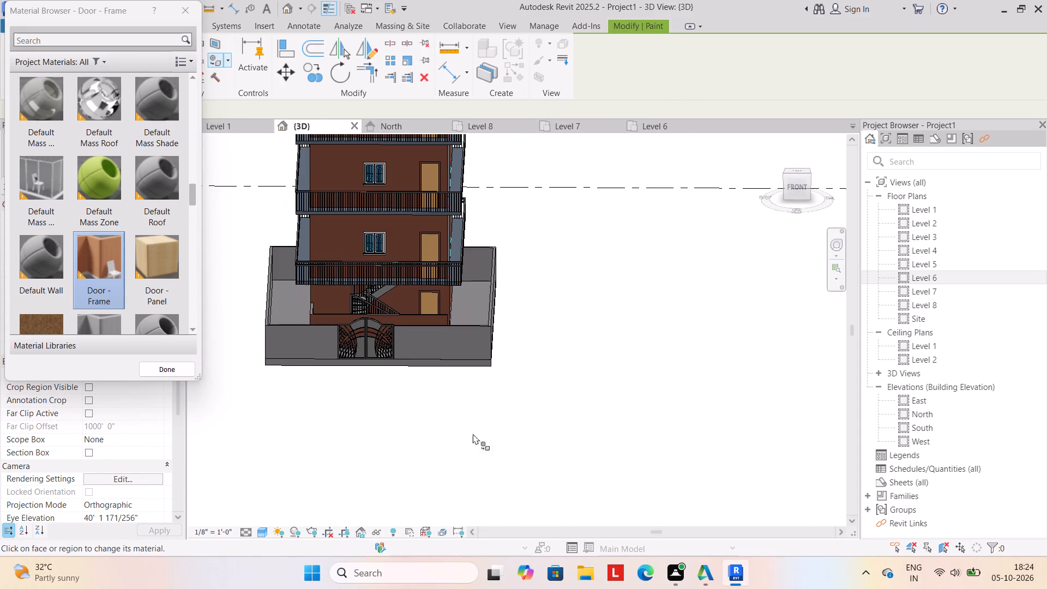
left_click(159, 254)
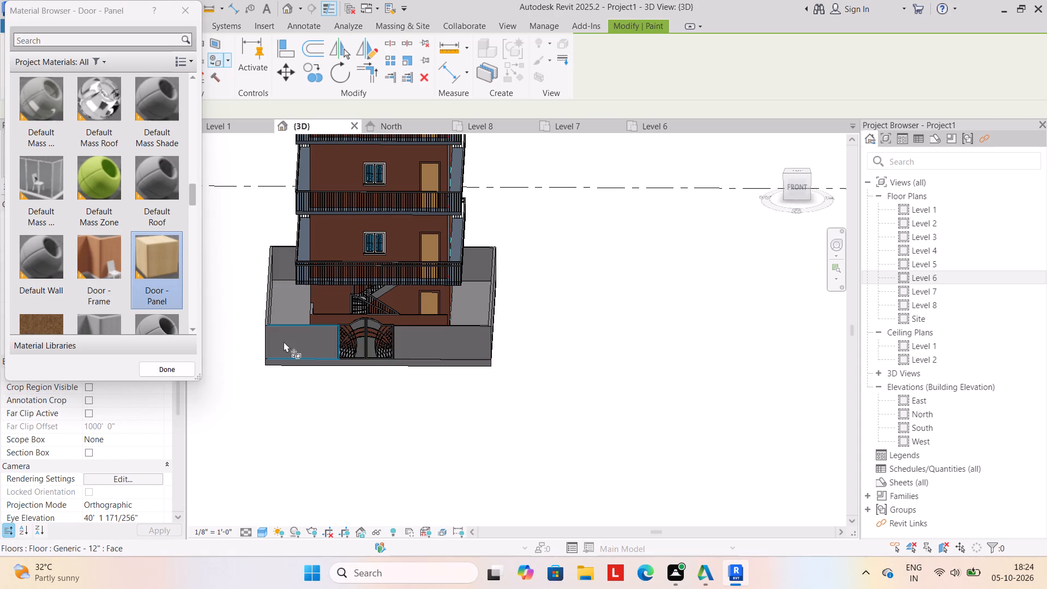
left_click(284, 341)
left_click(420, 342)
middle_click_drag(476, 394, 344, 430, "shift")
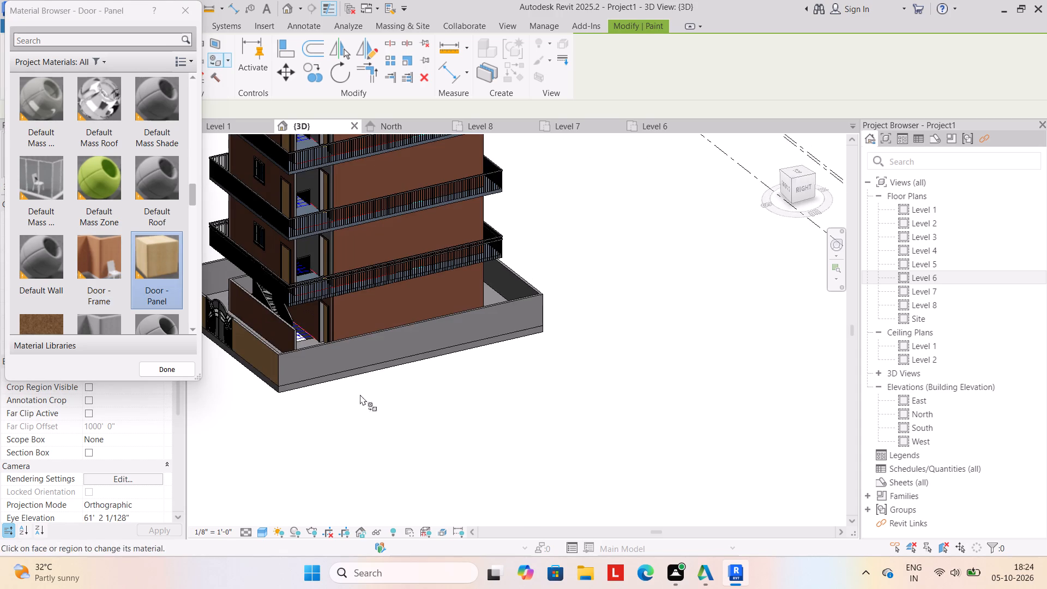
left_click(377, 348)
middle_click_drag(453, 400, 218, 452, "shift")
left_click(376, 369)
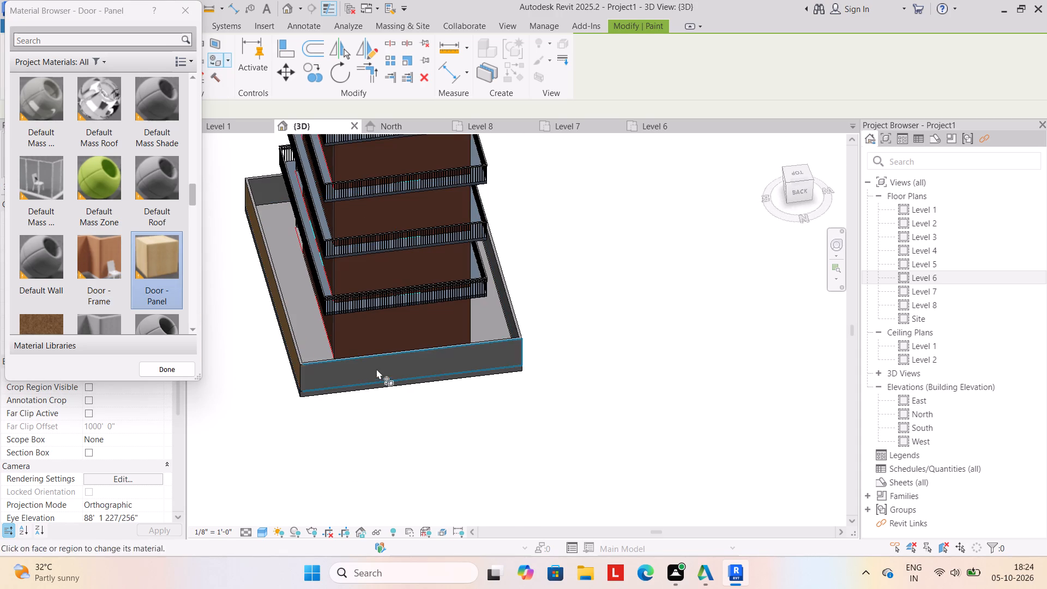
middle_click_drag(512, 422, 303, 452, "shift")
left_click(366, 376)
Review the painted tower and boundary wall from the front and browse the project materials for a rooftop parapet finish.
middle_click_drag(258, 497, 146, 500, "shift")
middle_click_drag(642, 456, 515, 427, "shift")
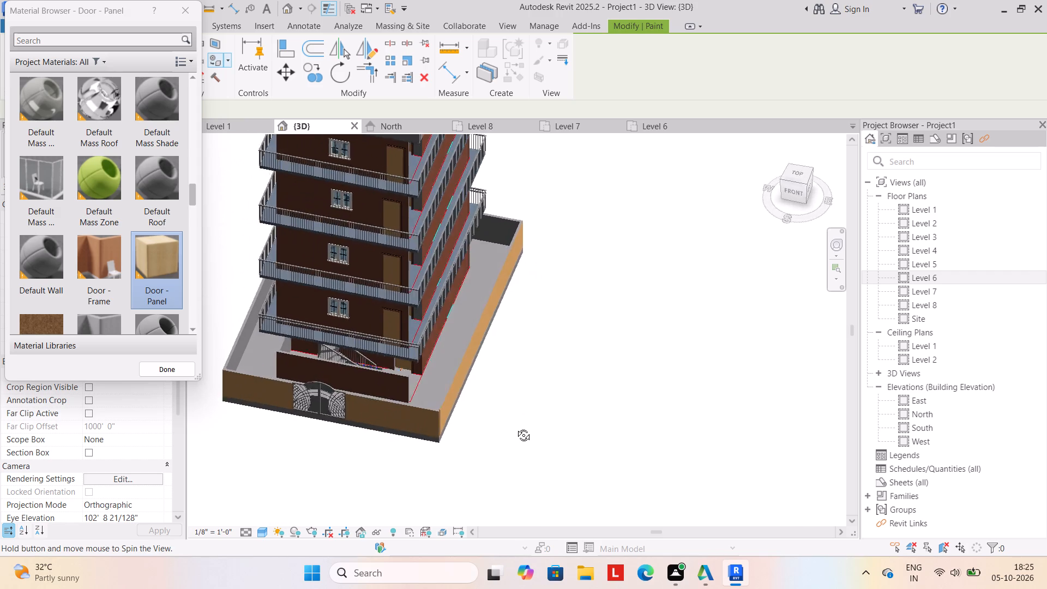
middle_click_drag(515, 427, 531, 408, "shift")
scroll(355, 491, "down", 2)
middle_click_drag(340, 476, 384, 482)
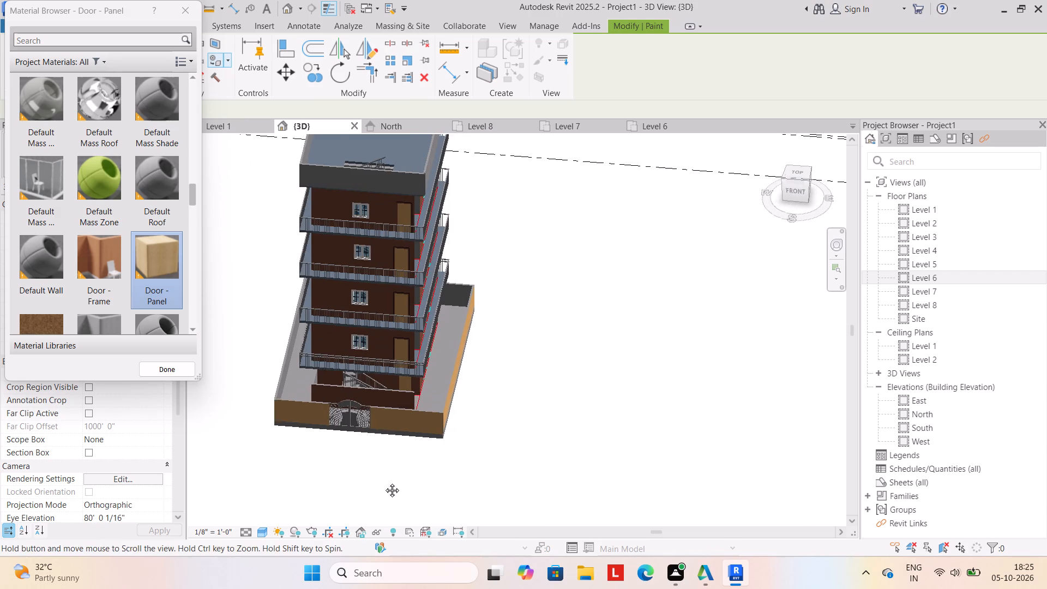
middle_click_drag(384, 482, 432, 483)
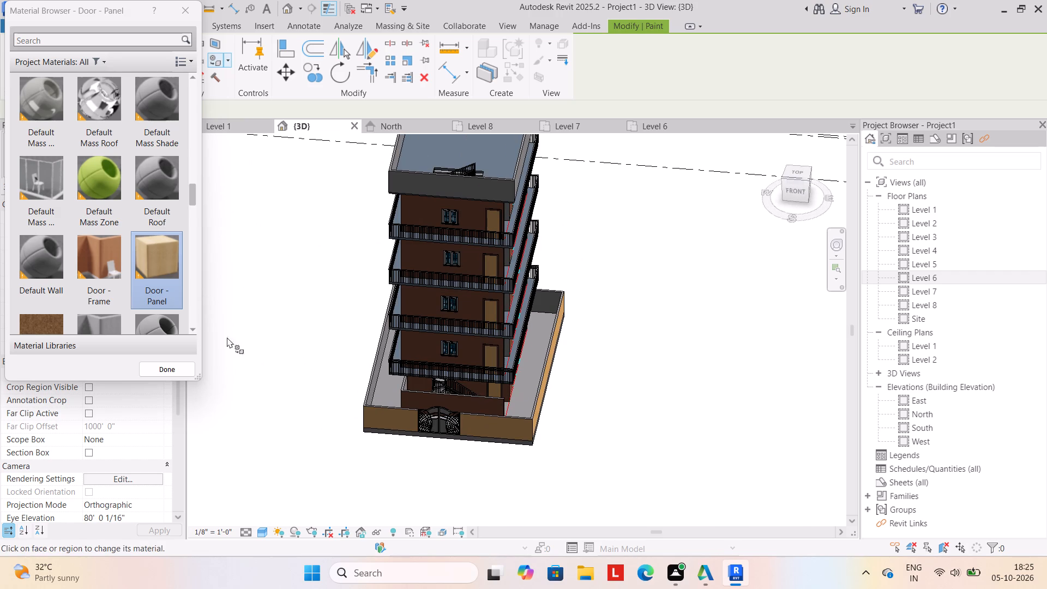
scroll(112, 251, "down", 4)
scroll(105, 251, "up", 8)
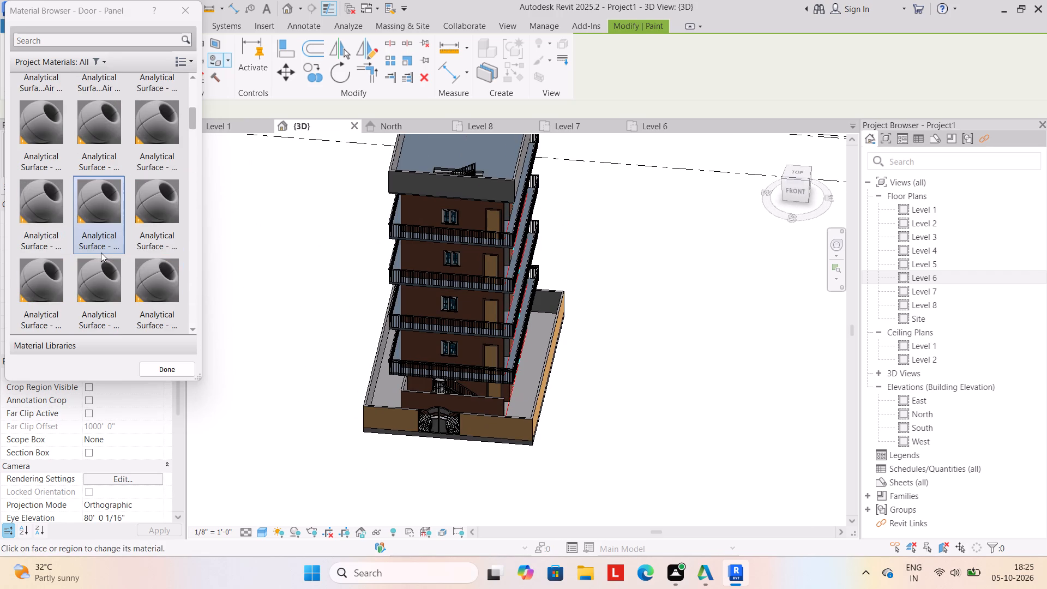
scroll(101, 253, "down", 2)
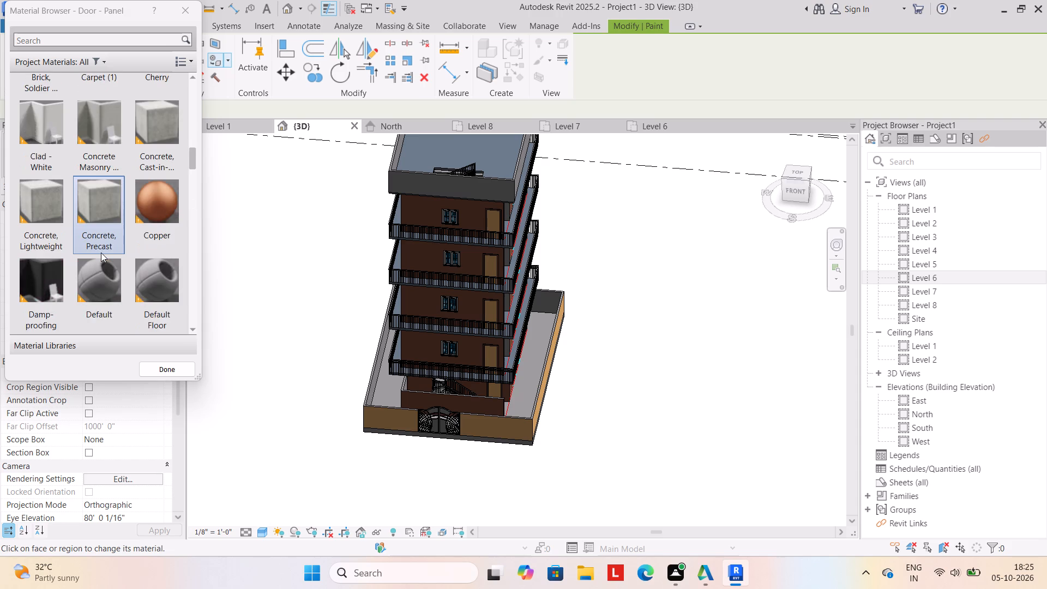
scroll(101, 253, "up", 9)
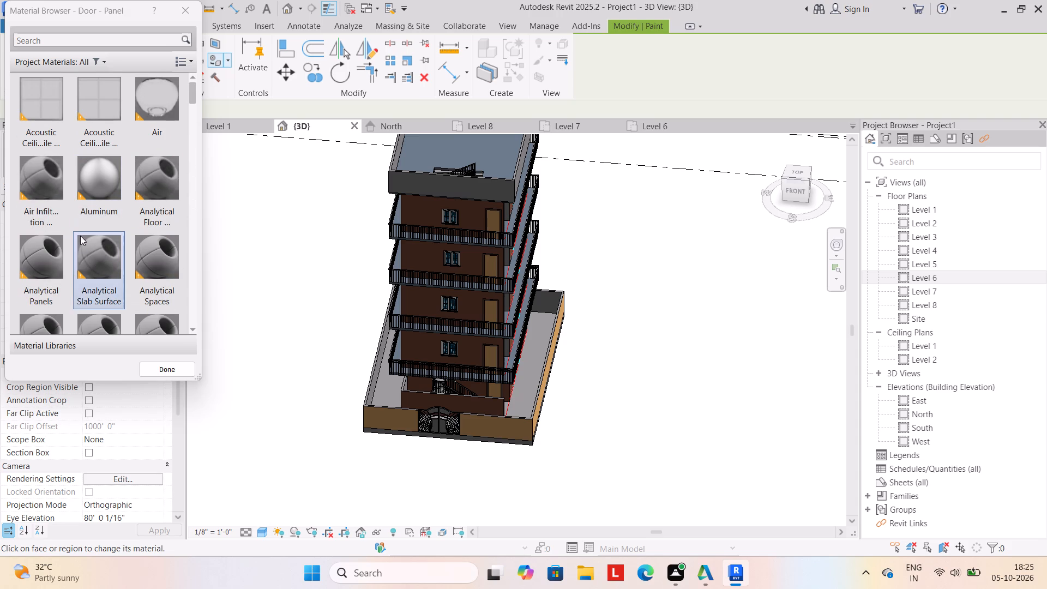
scroll(74, 222, "down", 6)
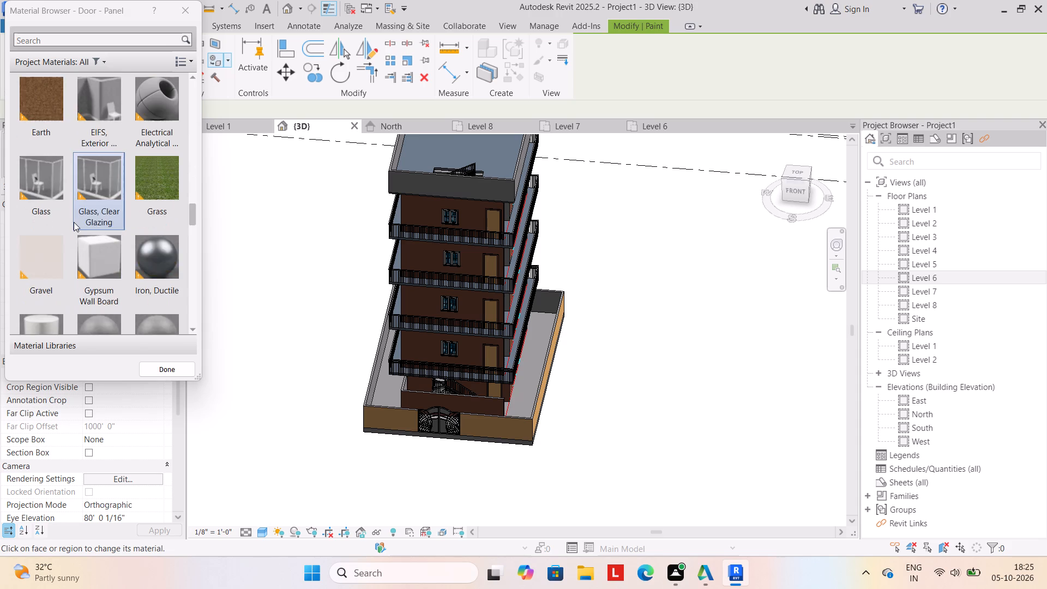
scroll(74, 222, "up", 5)
scroll(74, 222, "down", 9)
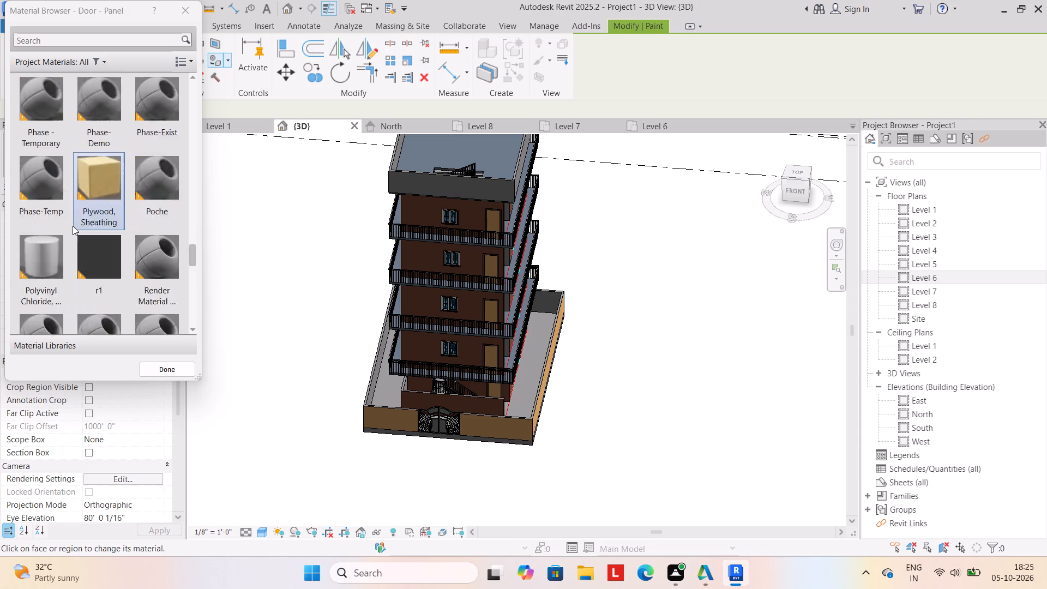
scroll(73, 226, "down", 1)
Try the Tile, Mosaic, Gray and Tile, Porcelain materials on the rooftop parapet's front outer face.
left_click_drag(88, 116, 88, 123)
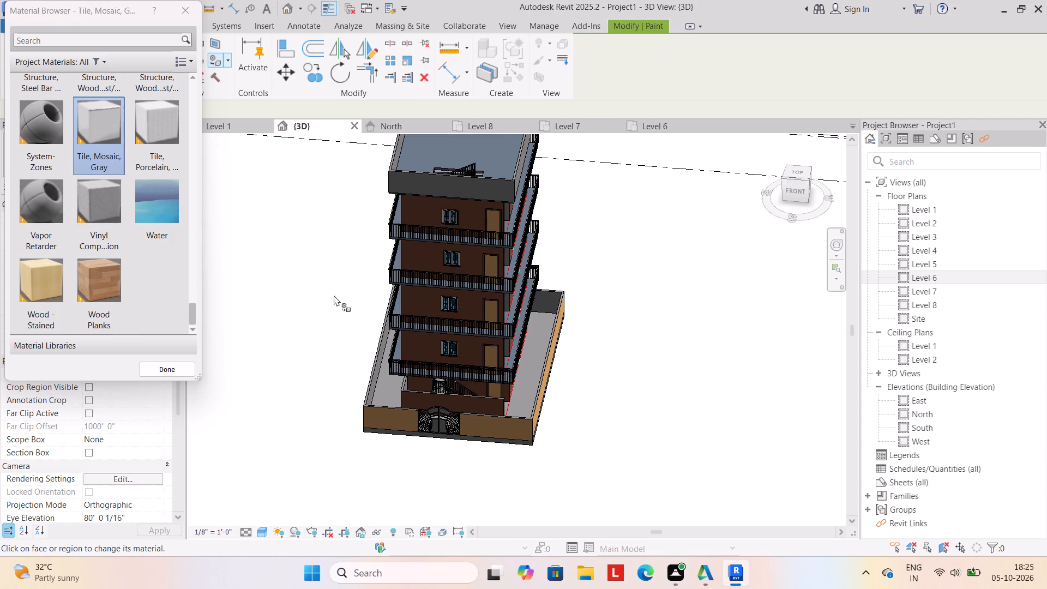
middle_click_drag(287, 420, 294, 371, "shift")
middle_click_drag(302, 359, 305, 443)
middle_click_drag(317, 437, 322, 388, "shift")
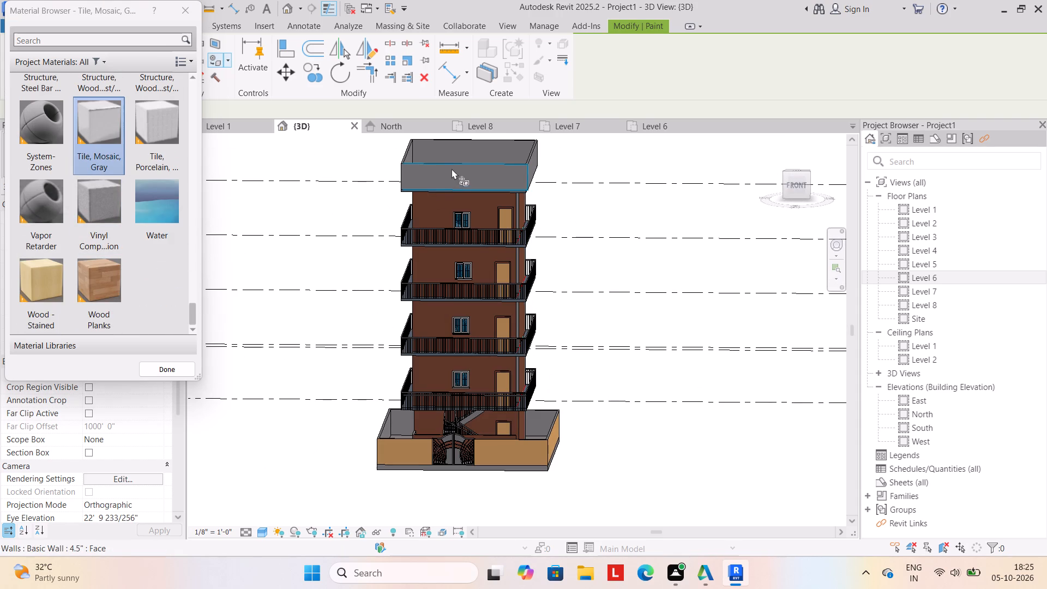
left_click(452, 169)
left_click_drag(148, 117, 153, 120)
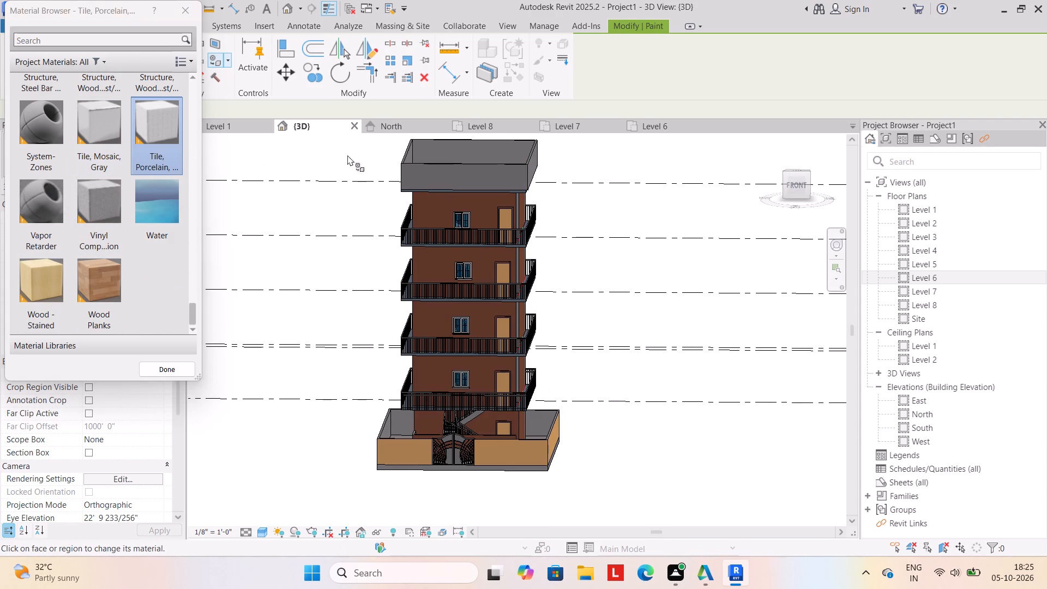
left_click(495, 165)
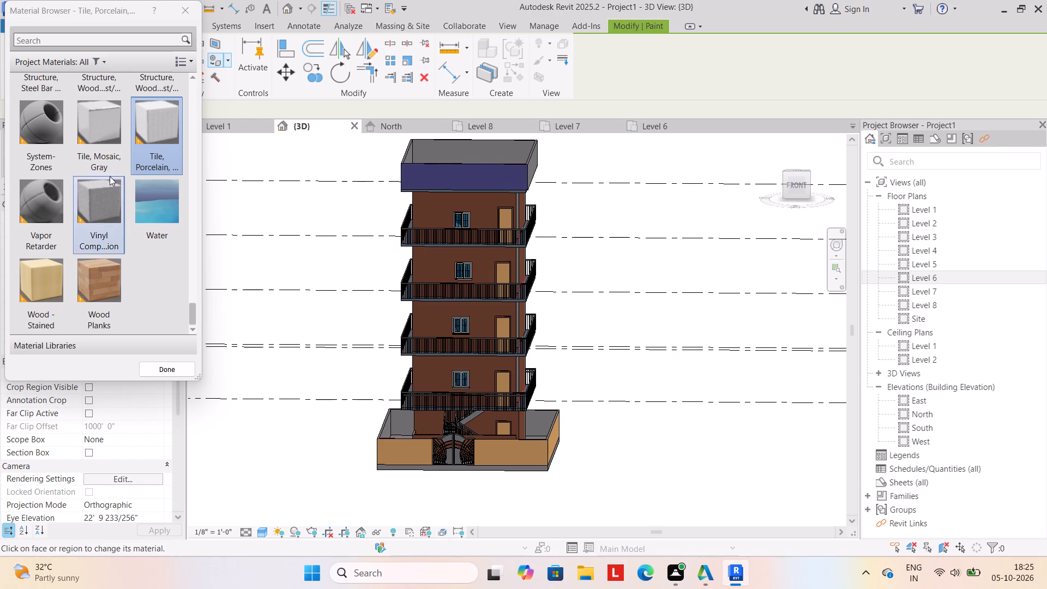
Paint the rooftop parapet's outer faces on all four sides with the Laminate, Ivory, Matte material.
scroll(105, 175, "up", 12)
scroll(101, 198, "up", 10)
scroll(101, 198, "down", 3)
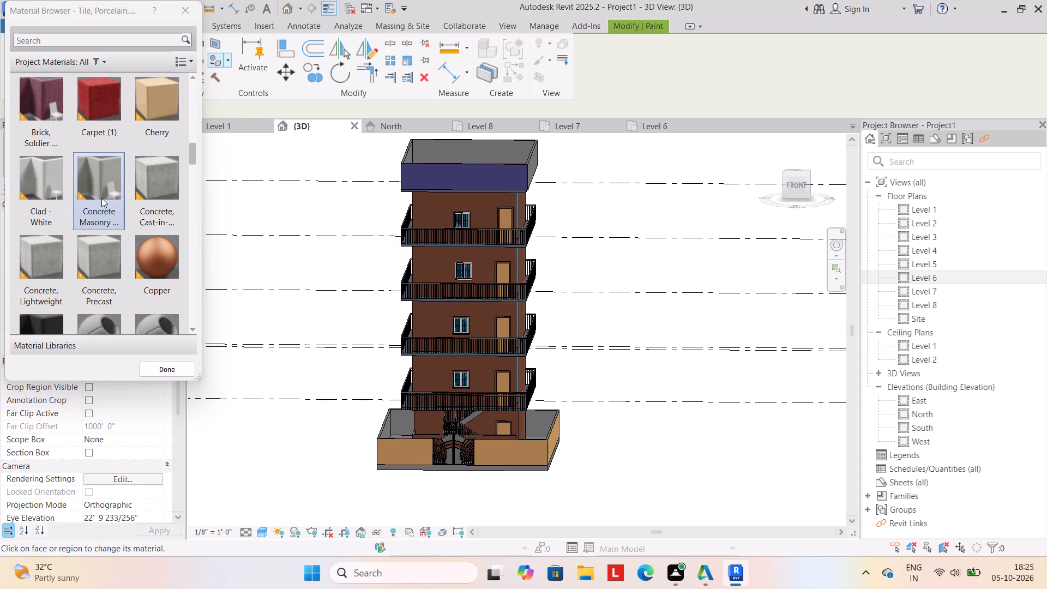
scroll(110, 188, "down", 3)
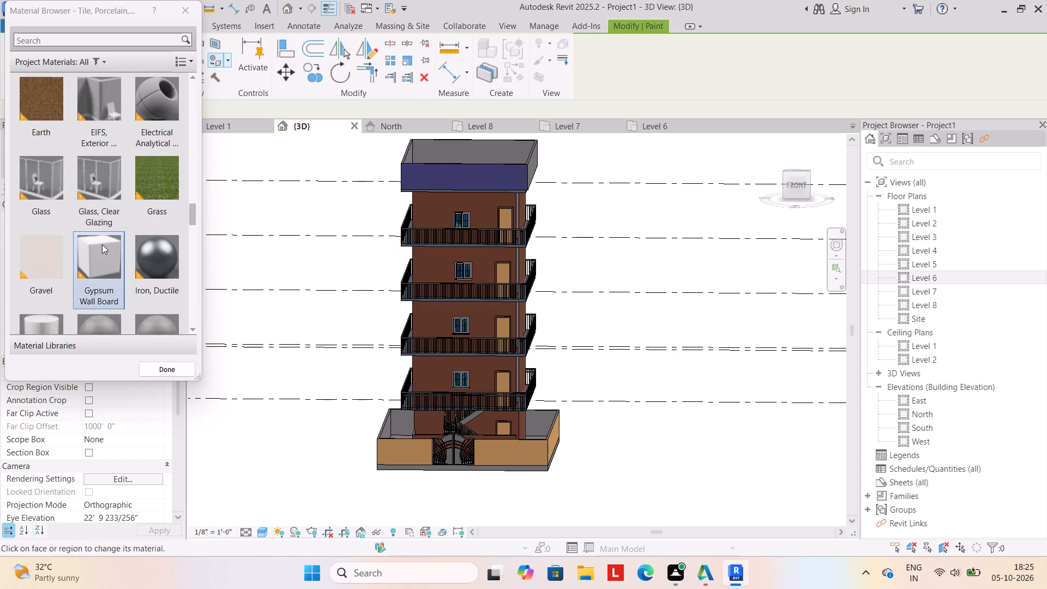
scroll(82, 271, "down", 1)
left_click(47, 106)
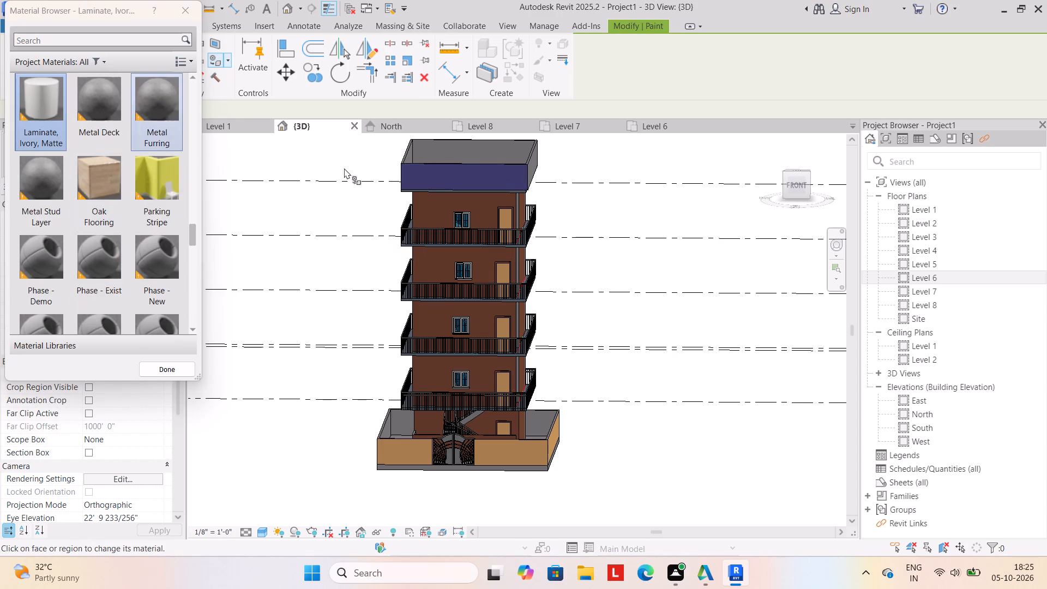
left_click(445, 167)
middle_click_drag(599, 450, 434, 472, "shift")
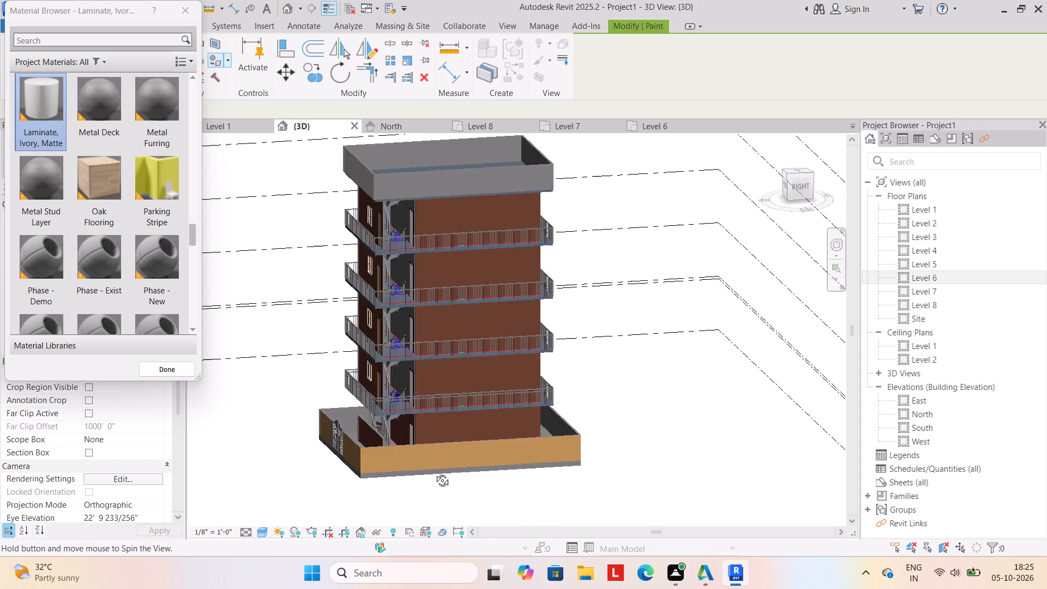
left_click(491, 177)
middle_click_drag(627, 399, 431, 455, "shift")
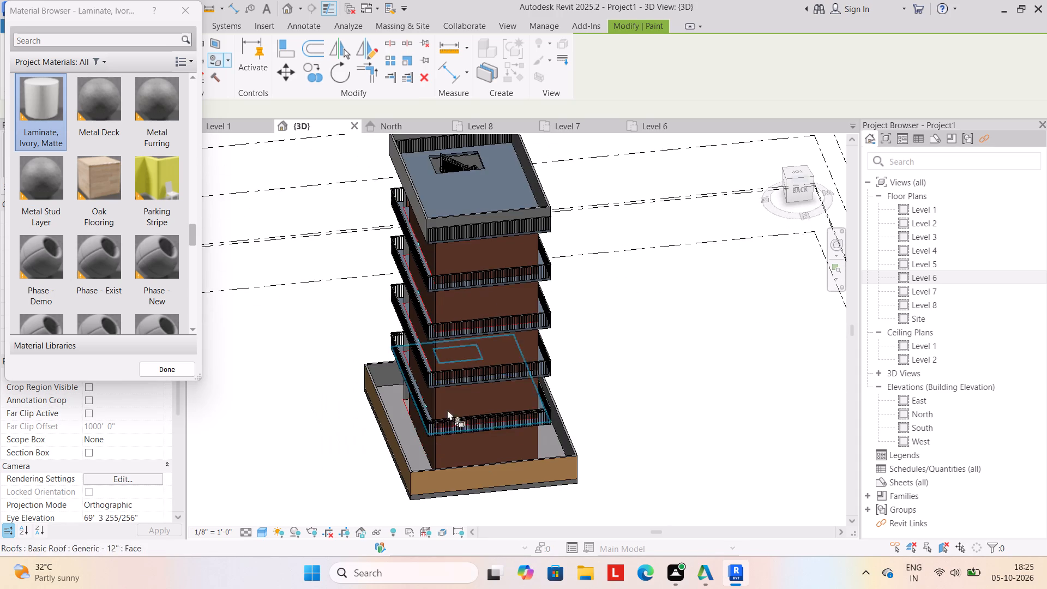
left_click(484, 213)
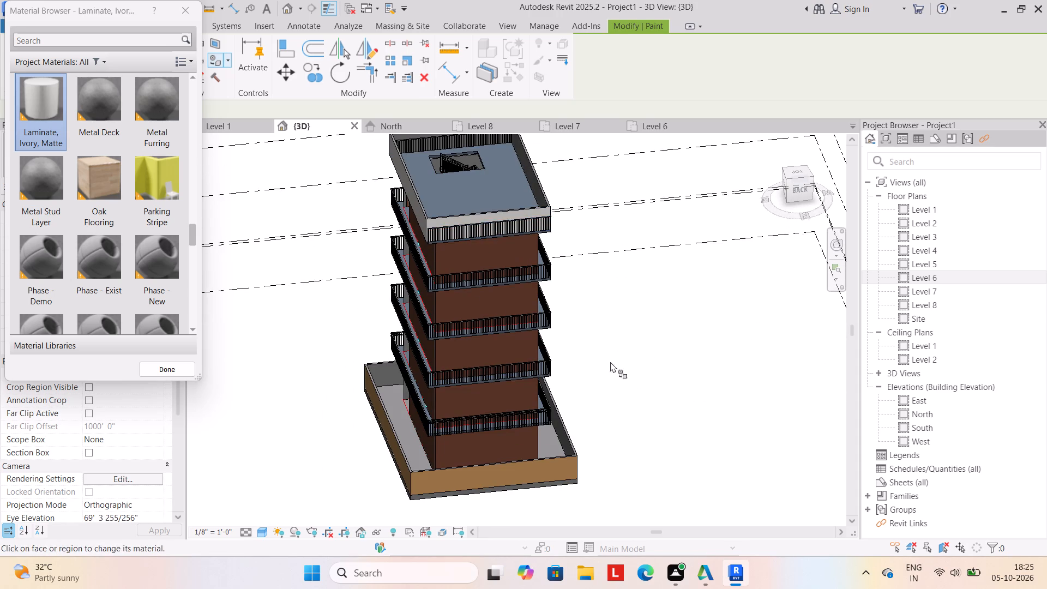
middle_click_drag(599, 364, 418, 353, "shift")
left_click(461, 208)
middle_click_drag(706, 404, 669, 432, "shift")
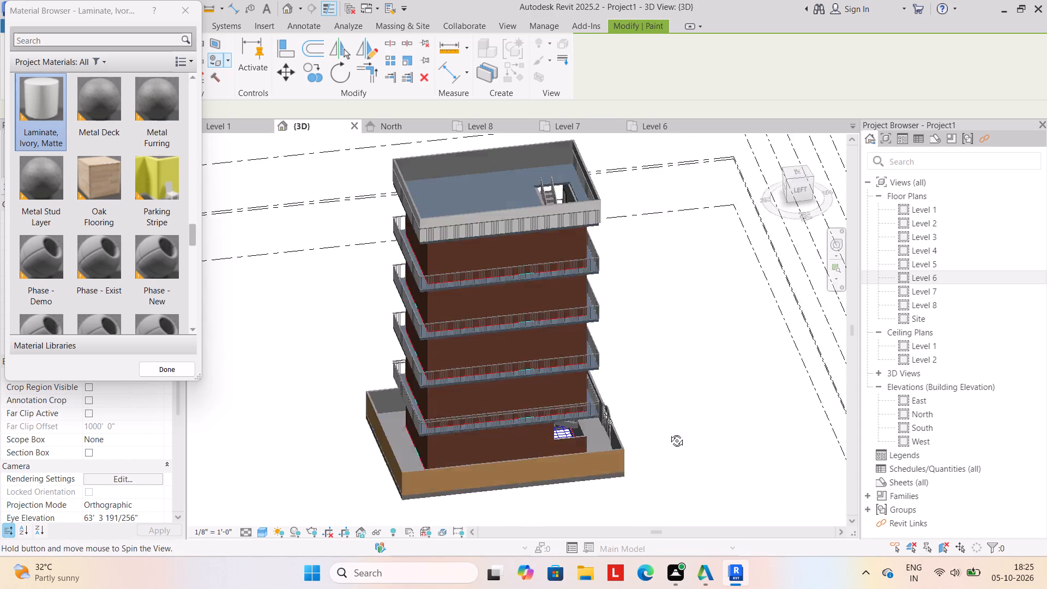
middle_click_drag(669, 432, 480, 404, "shift")
key("Escape")
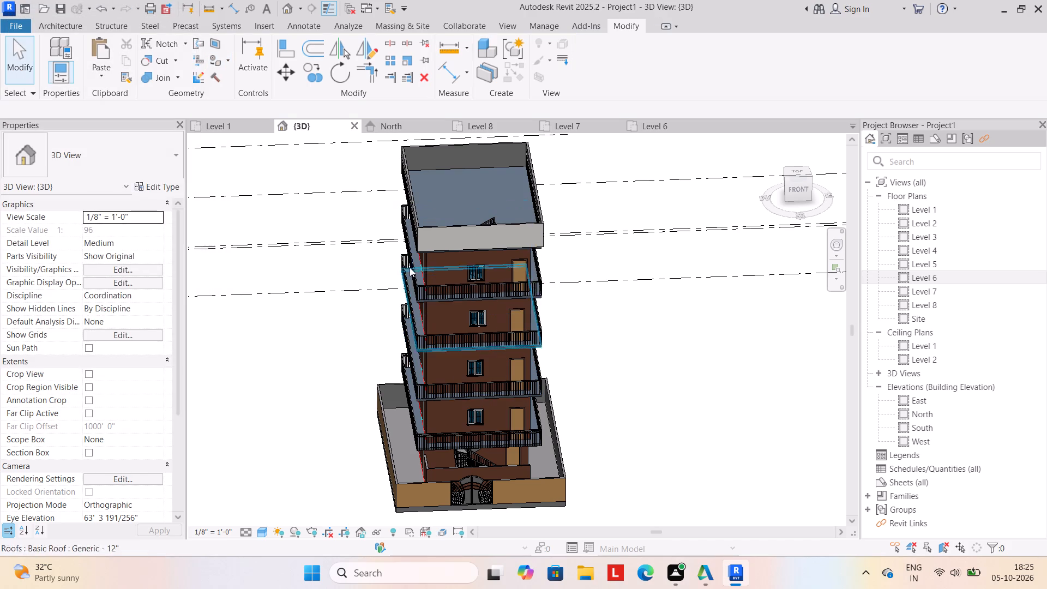
key("Escape")
Delete the railing that runs around the rooftop parapet wall.
middle_click_drag(293, 418, 387, 394, "shift")
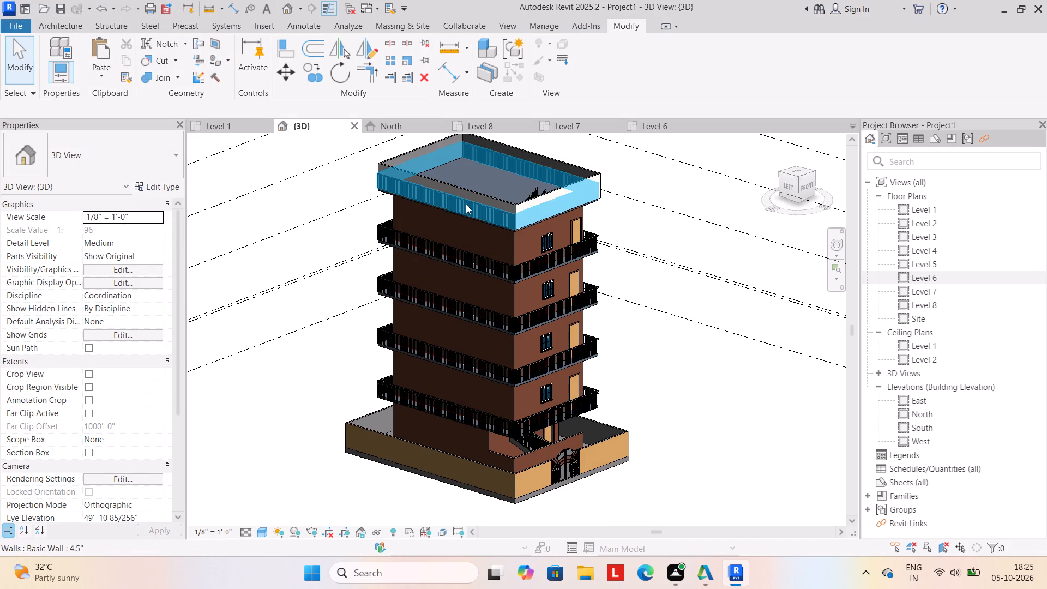
left_click(465, 206)
key("Delete")
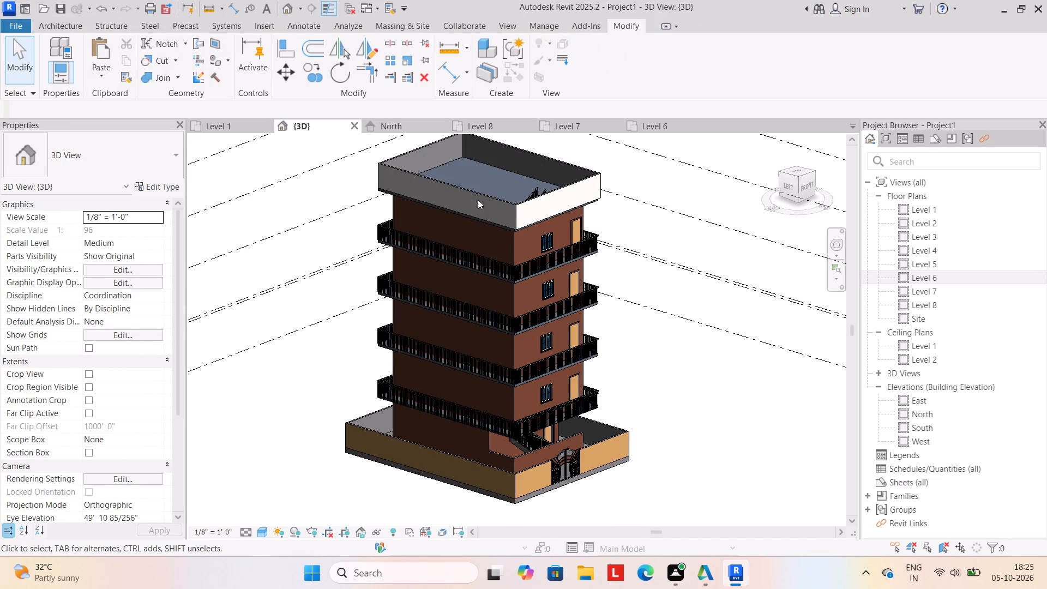
Create an in-place model in the Generic Models category, keeping the default name.
middle_click_drag(754, 458, 641, 424, "shift")
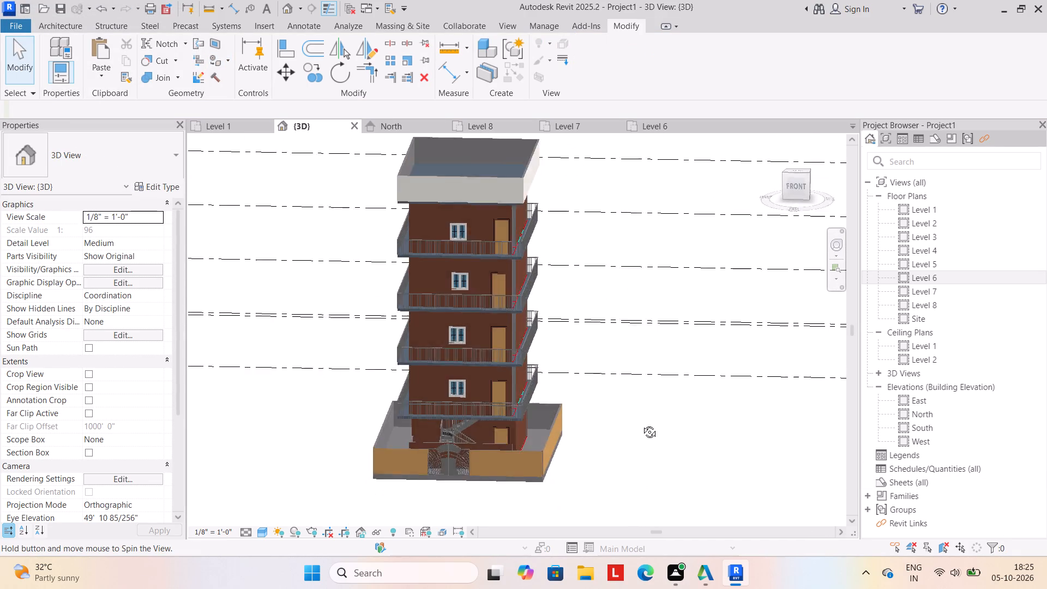
middle_click_drag(641, 424, 645, 421, "shift")
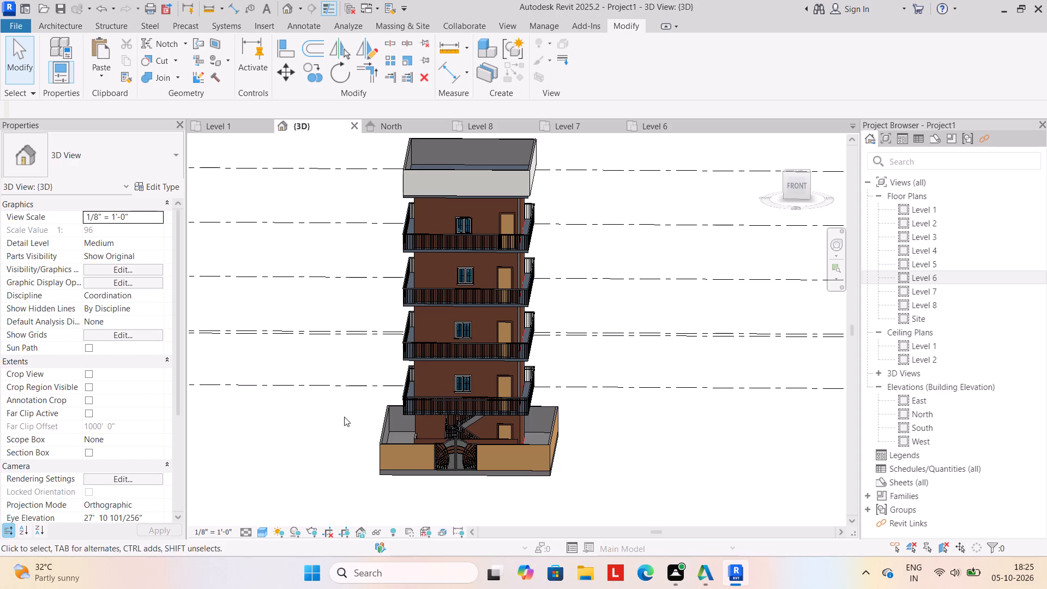
middle_click_drag(418, 494, 417, 475, "shift")
scroll(417, 475, "up", 1)
left_click(59, 27)
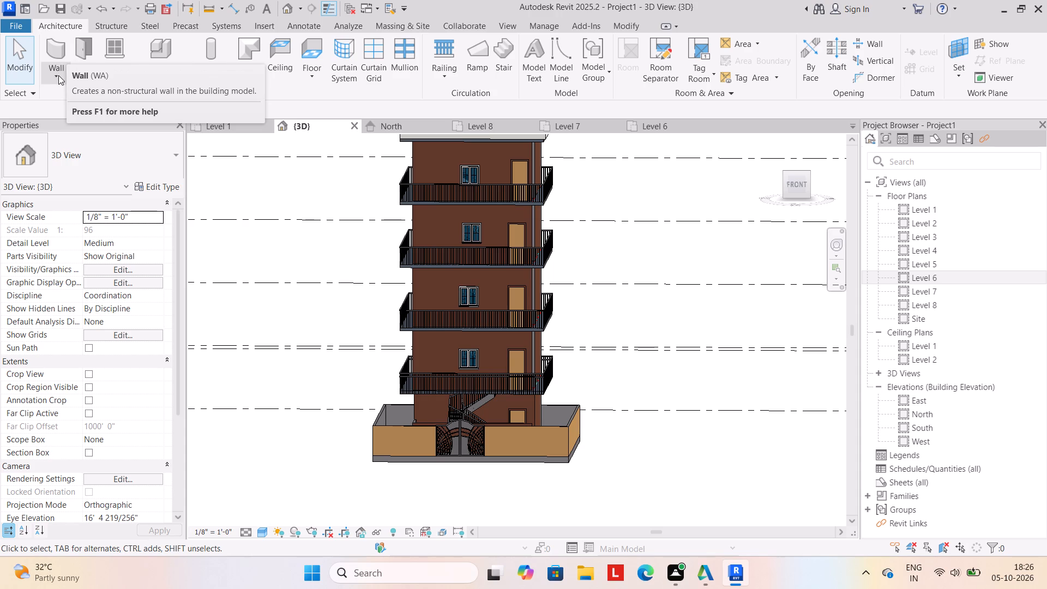
left_click(158, 73)
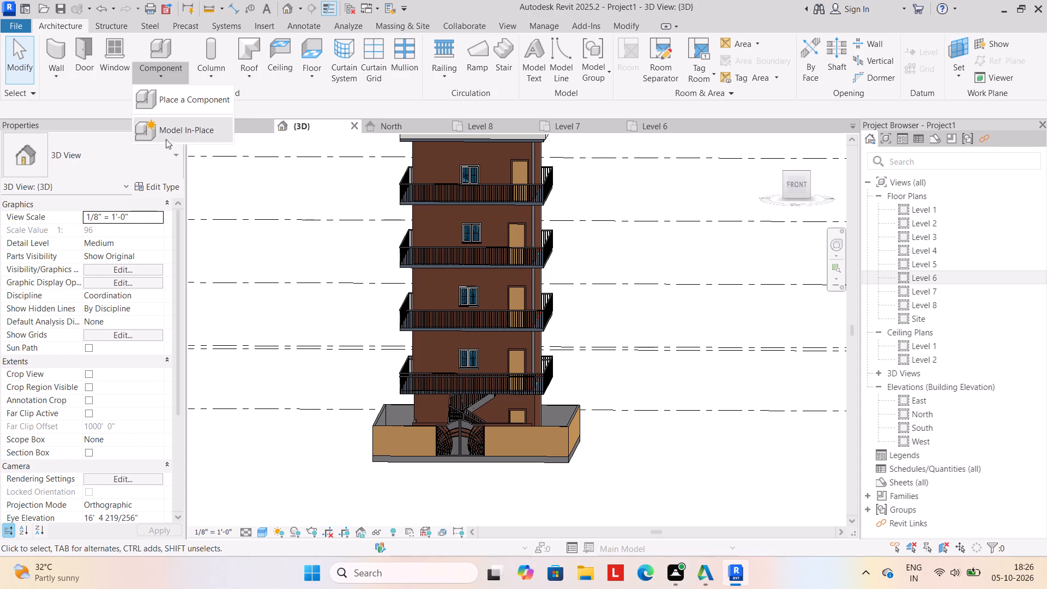
left_click(171, 123)
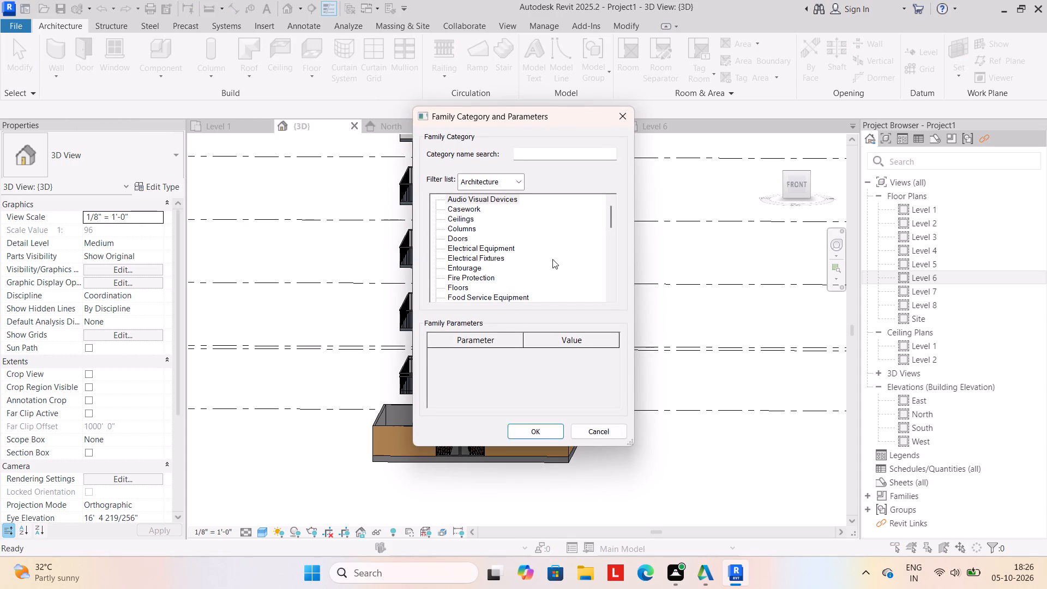
scroll(552, 259, "down", 3)
left_click(490, 297)
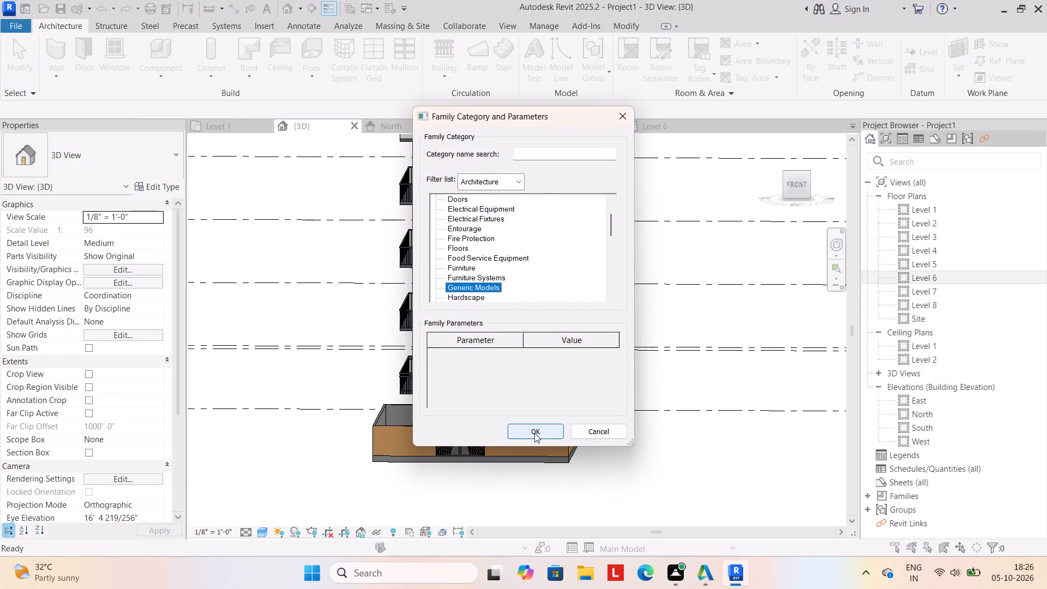
left_click(534, 433)
left_click(535, 298)
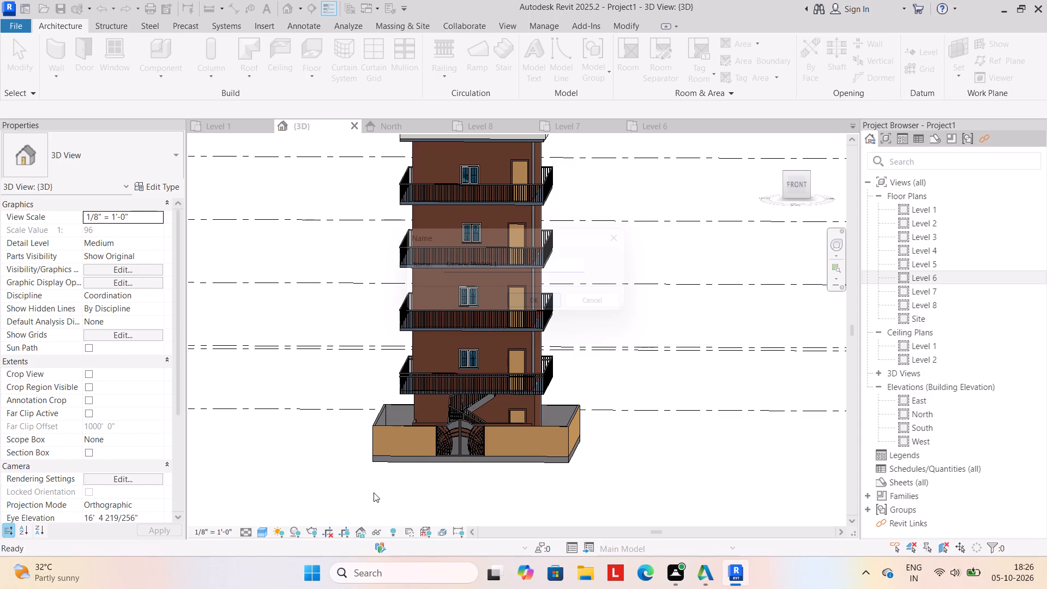
For an extrusion on the parapet's front outer face, sketch two stacked horizontal rectangles, about 7' by 1' above and 6' by 1' below.
middle_click_drag(413, 319, 401, 396)
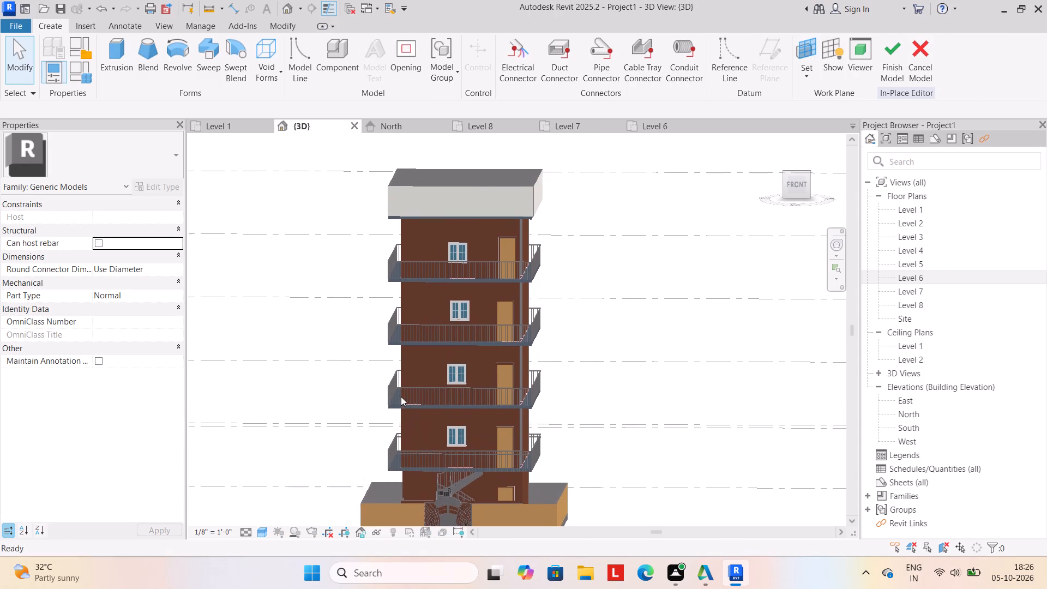
left_click_drag(804, 82, 804, 88)
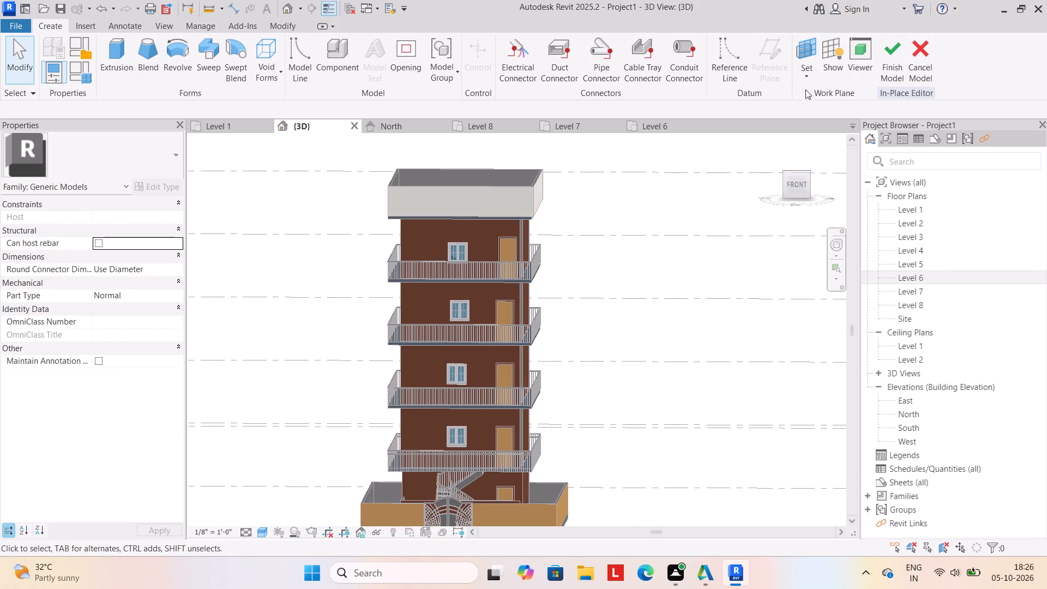
left_click(808, 76)
left_click(815, 128)
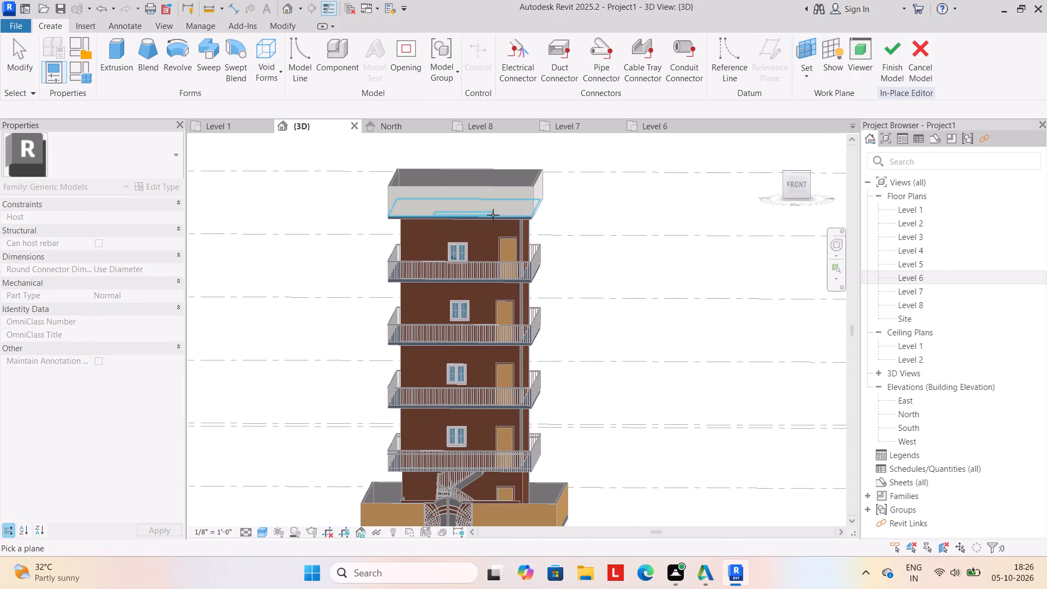
left_click(117, 40)
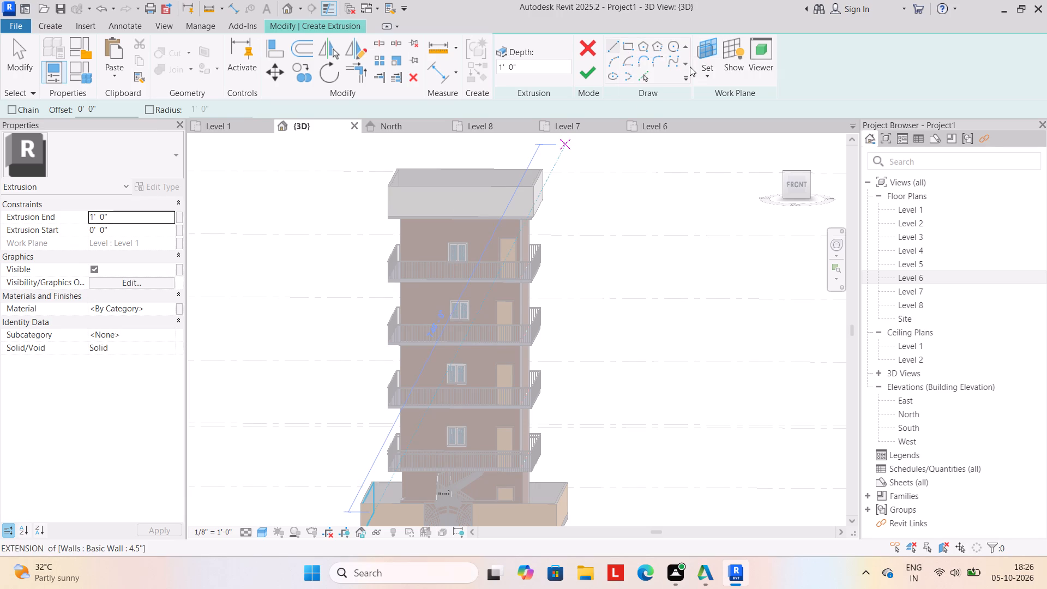
left_click(702, 74)
left_click(713, 124)
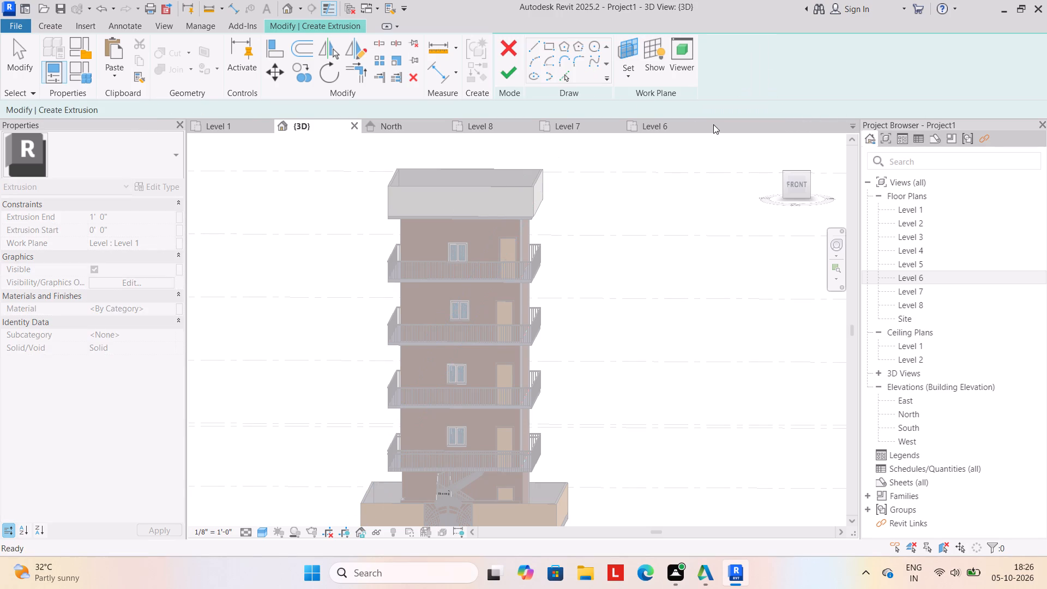
left_click(454, 191)
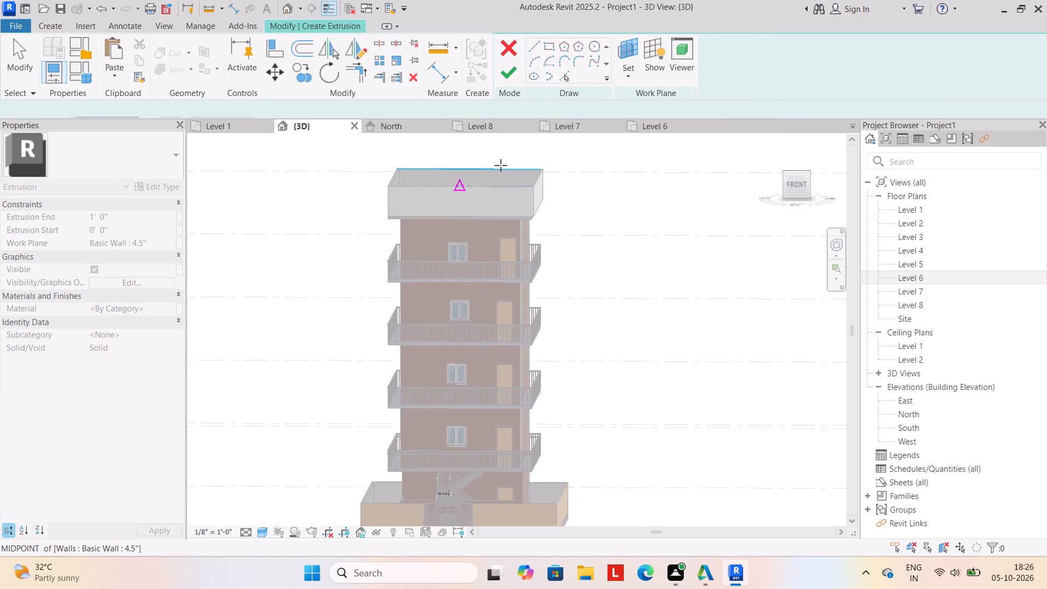
left_click(627, 42)
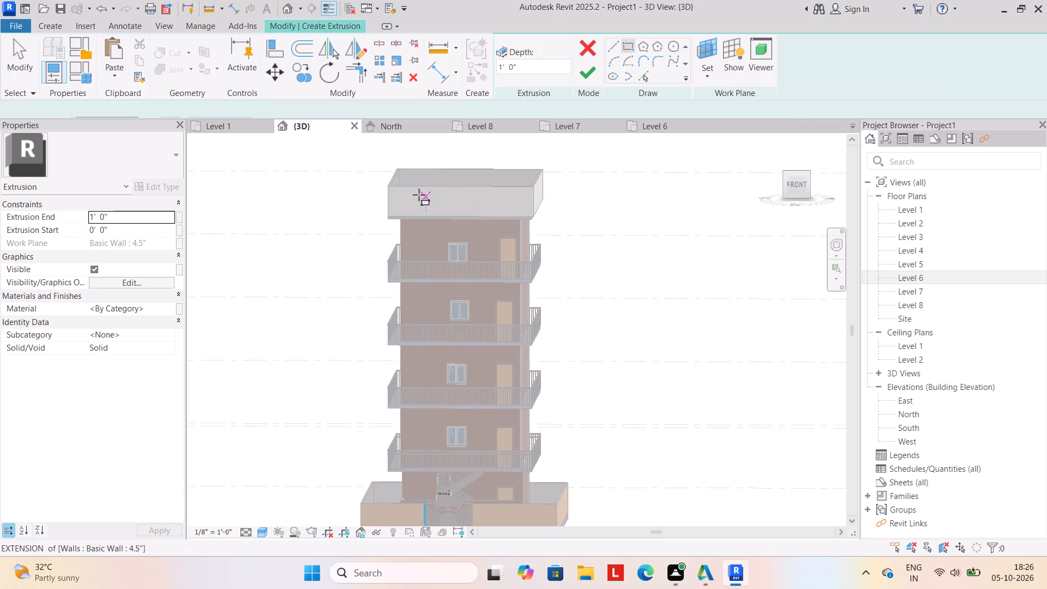
scroll(419, 195, "up", 8)
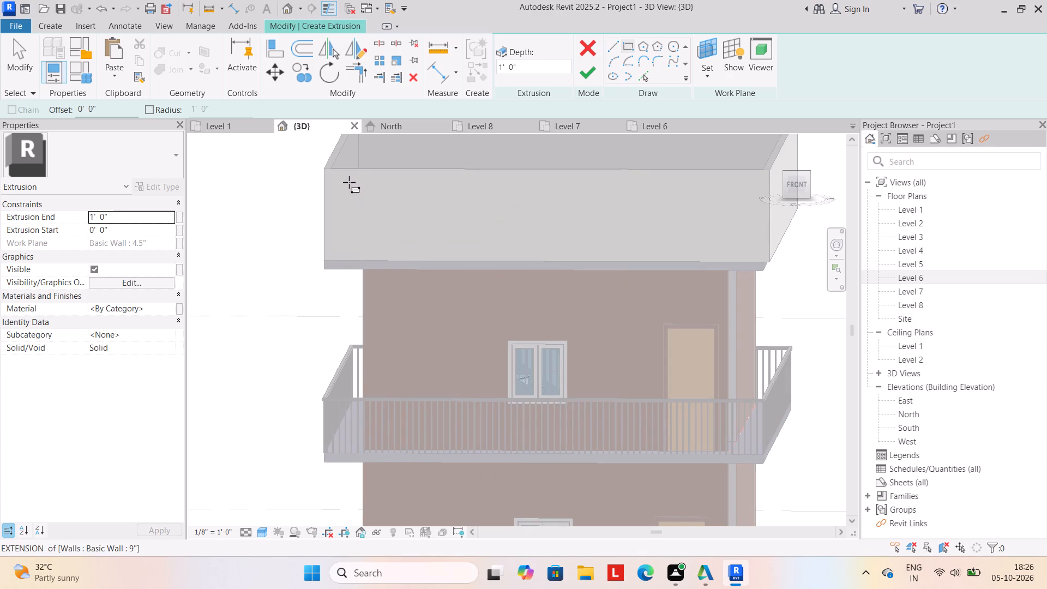
left_click(345, 180)
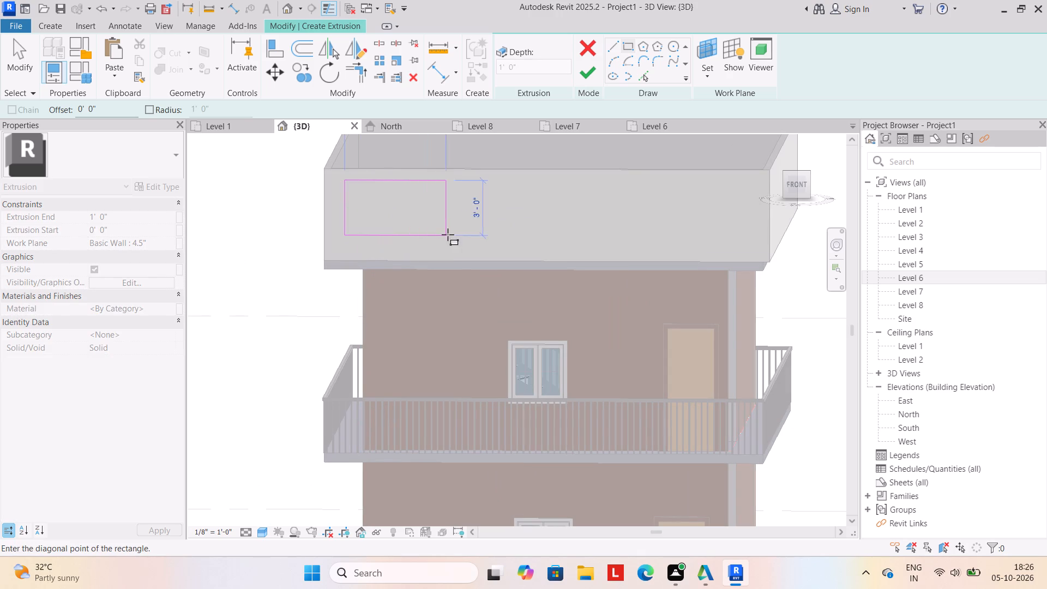
left_click(477, 196)
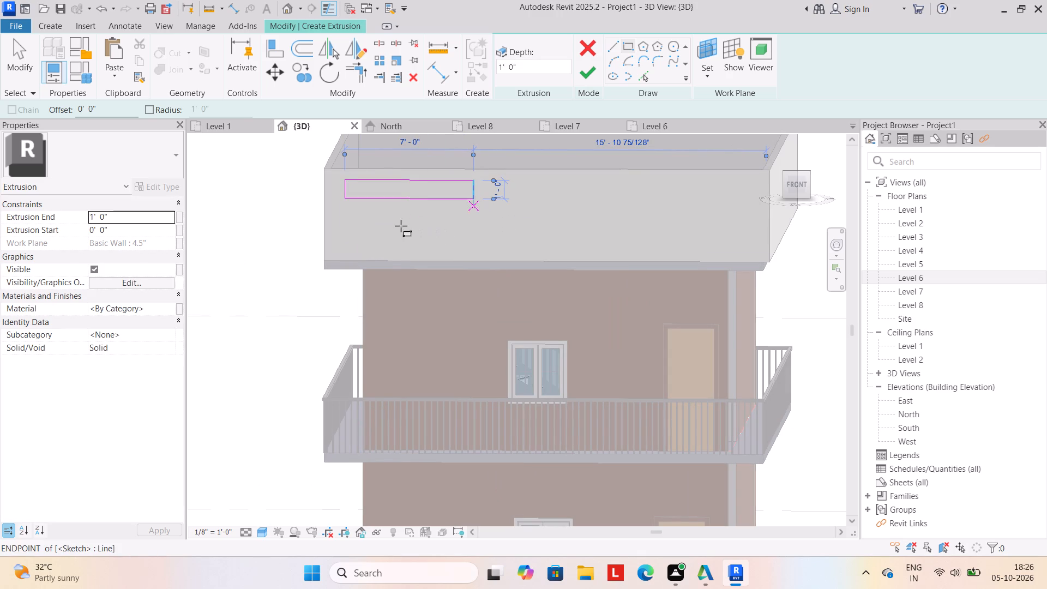
left_click(344, 218)
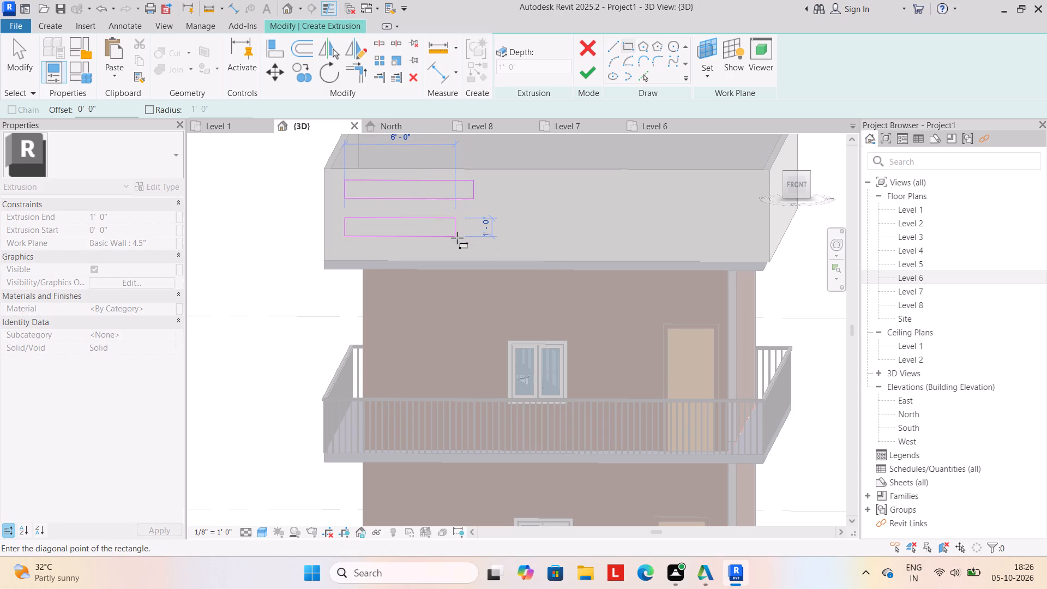
left_click(454, 238)
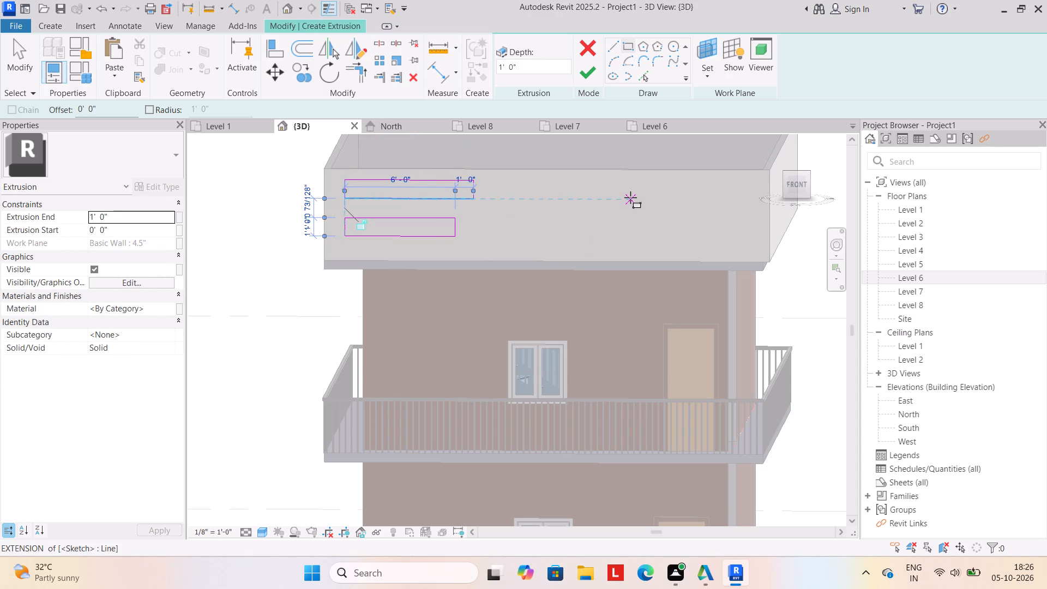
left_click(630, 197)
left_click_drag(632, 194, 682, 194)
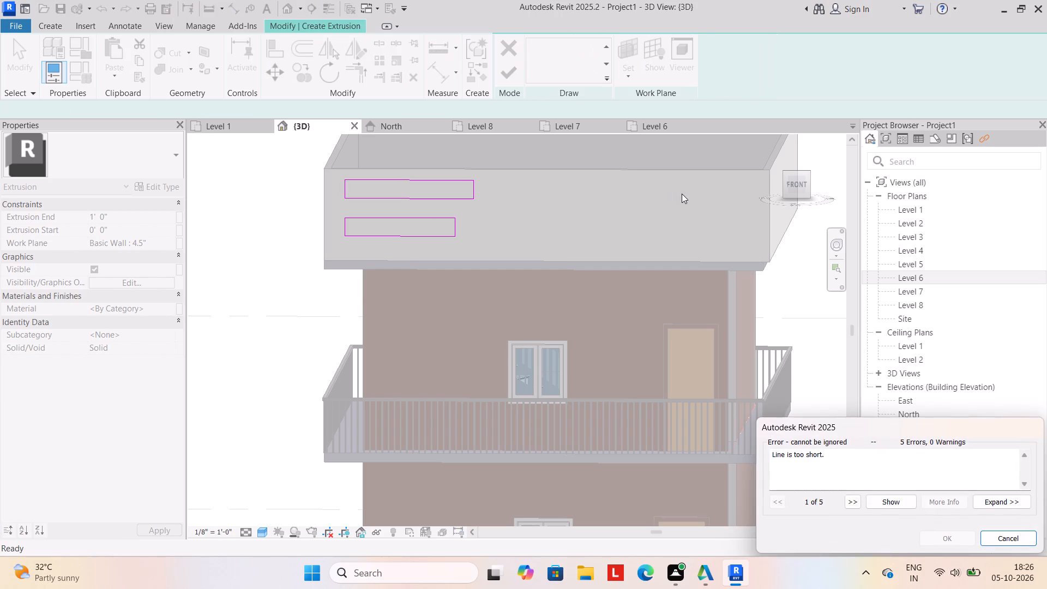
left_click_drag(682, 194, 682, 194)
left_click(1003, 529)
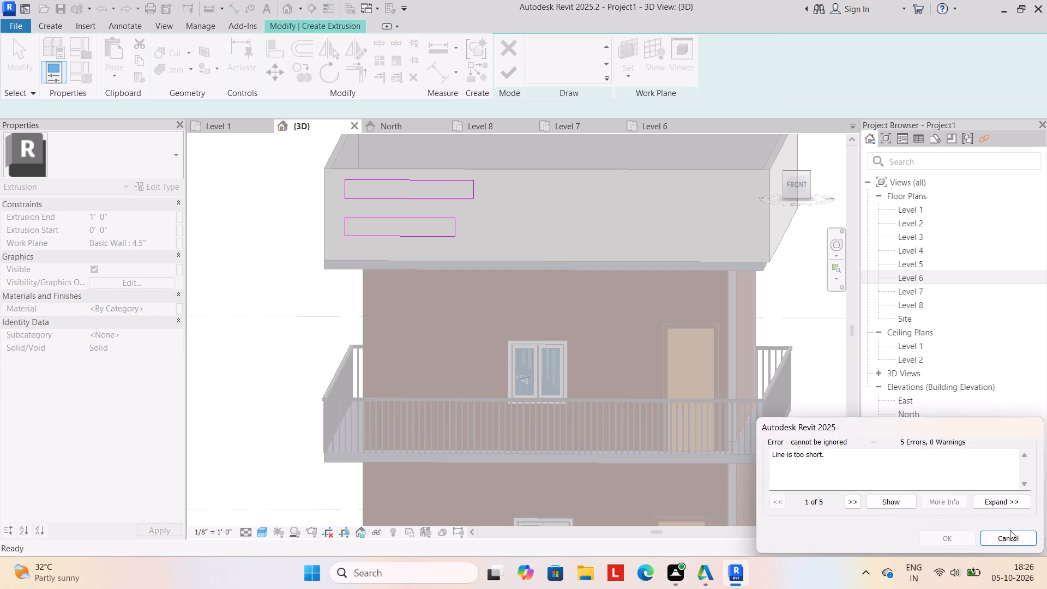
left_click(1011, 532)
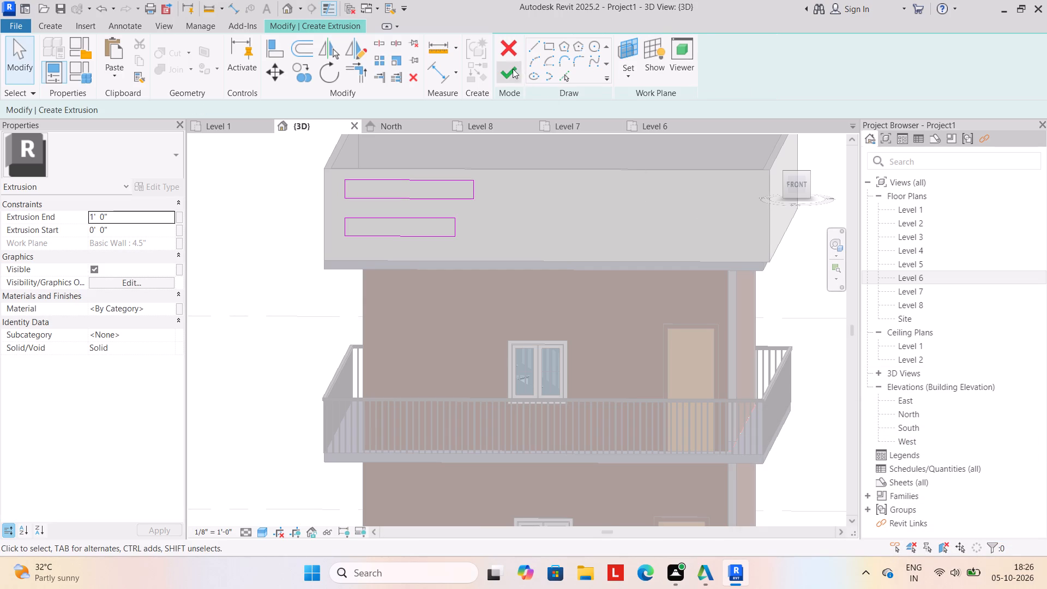
Finish the extrusion of the two parapet rectangles with a depth of 1'.
left_click(510, 68)
left_click(547, 211)
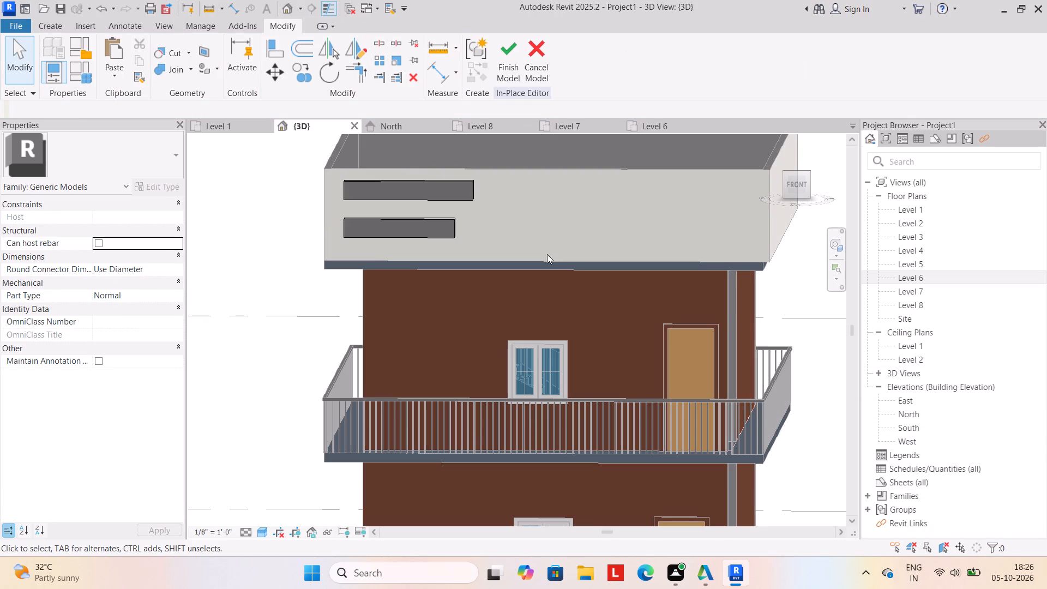
For a new extrusion on the parapet's front outer face, sketch a horizontal rectangle about 7' by 1' near the right-hand end.
left_click(43, 24)
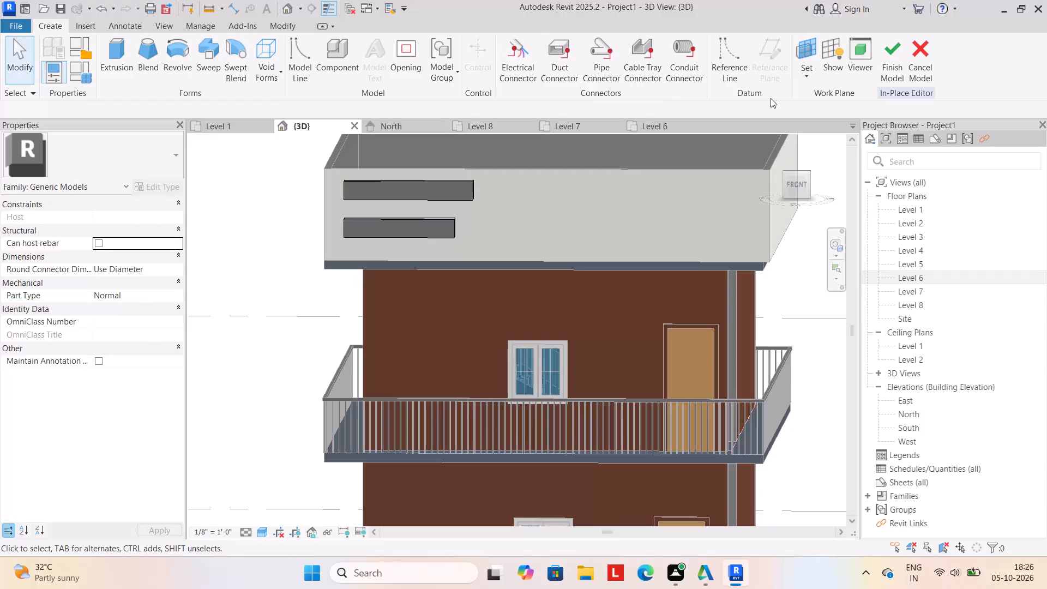
left_click(115, 36)
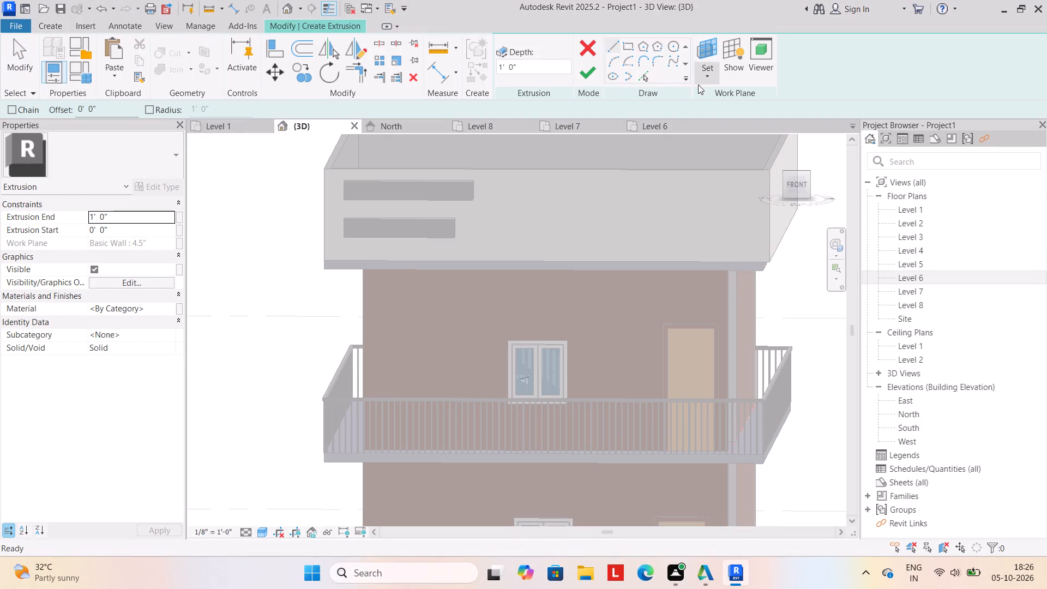
left_click(705, 82)
left_click(720, 127)
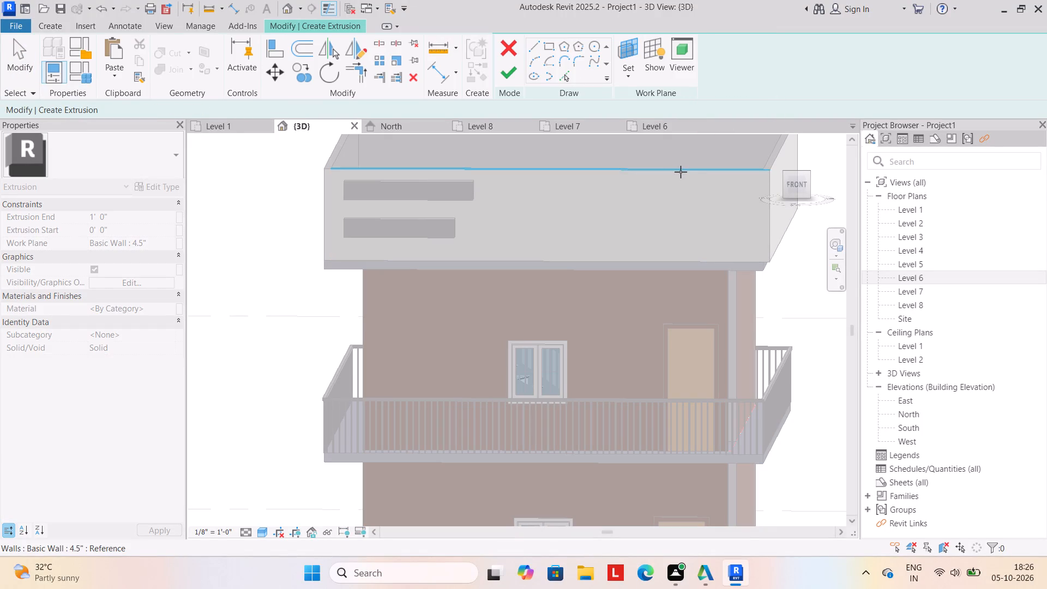
left_click(681, 172)
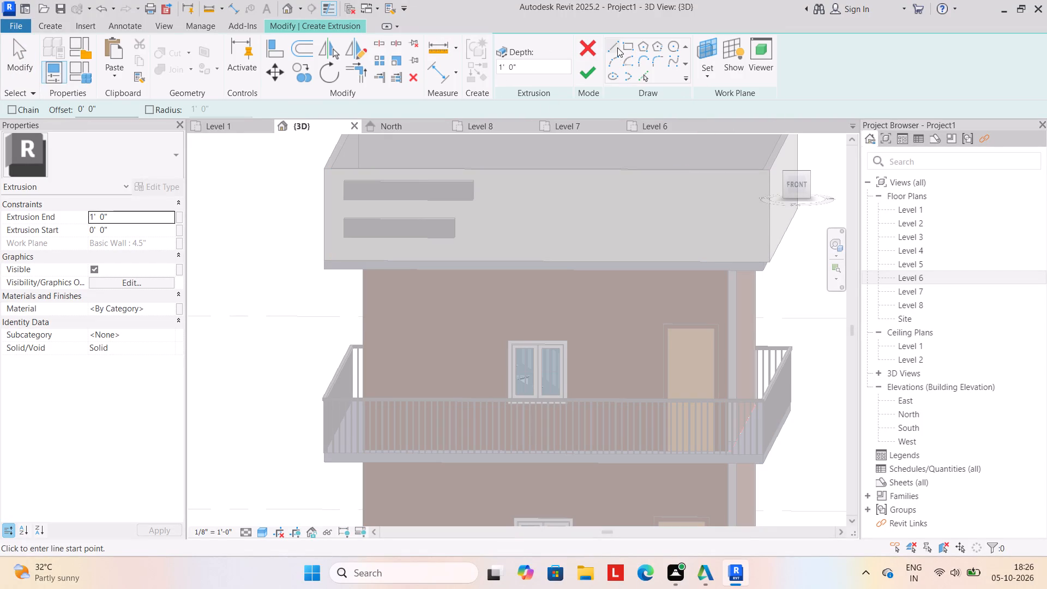
left_click(628, 44)
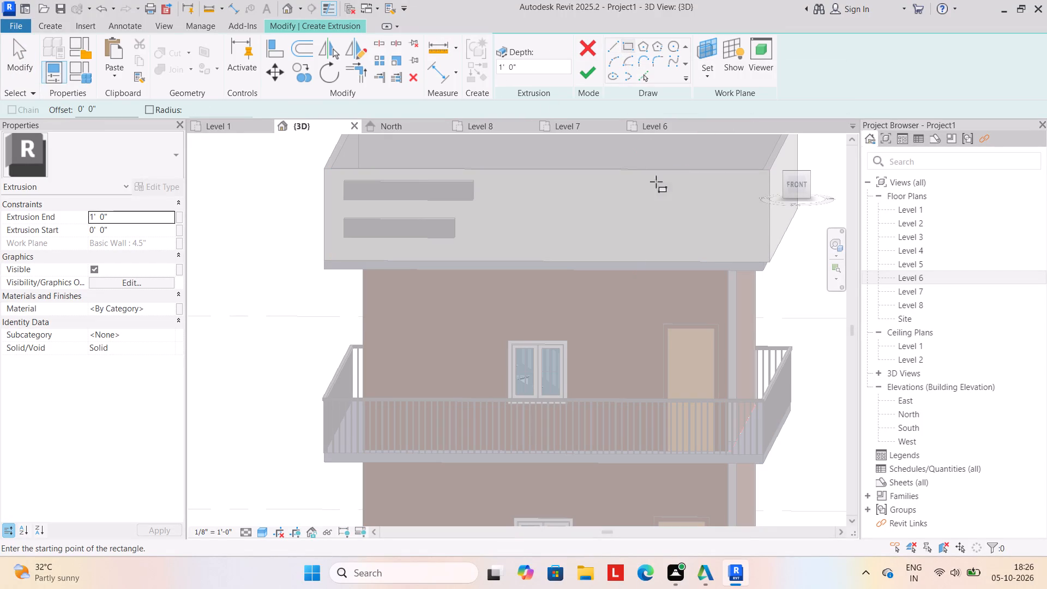
left_click_drag(627, 193, 635, 189)
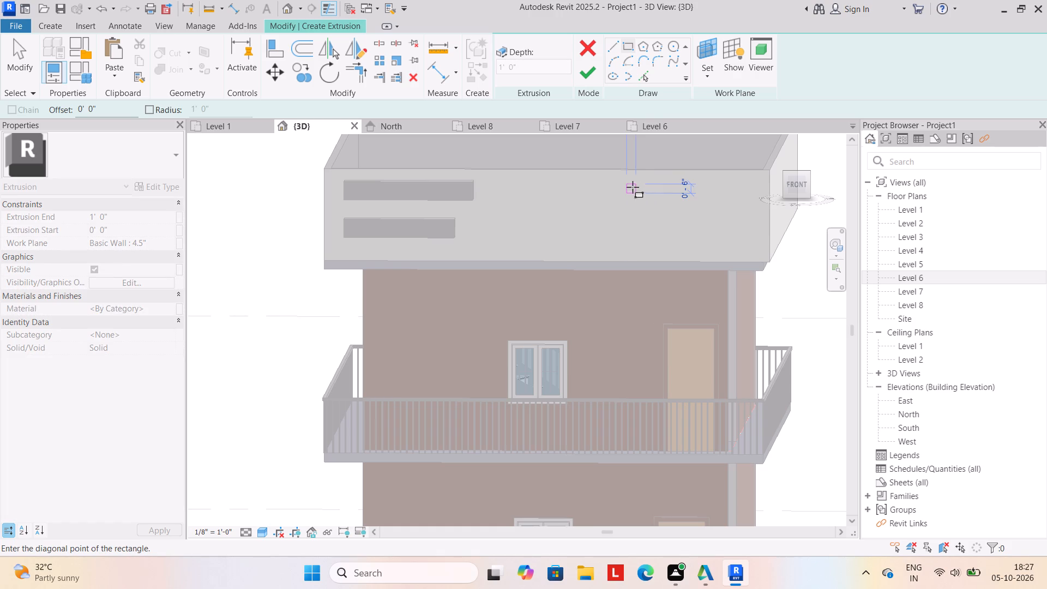
left_click(755, 212)
key("Up")
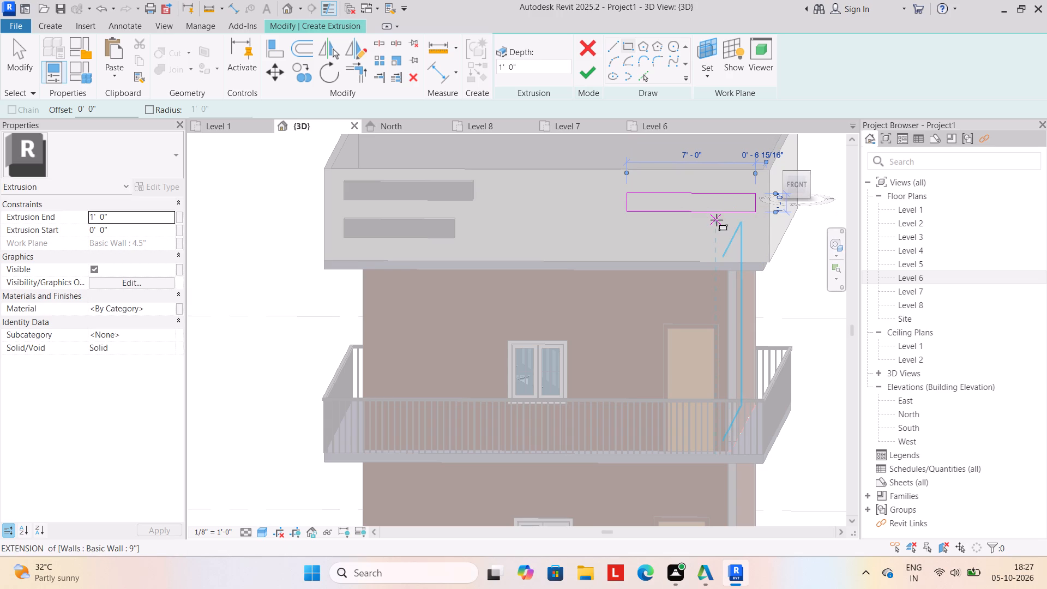
key("Escape")
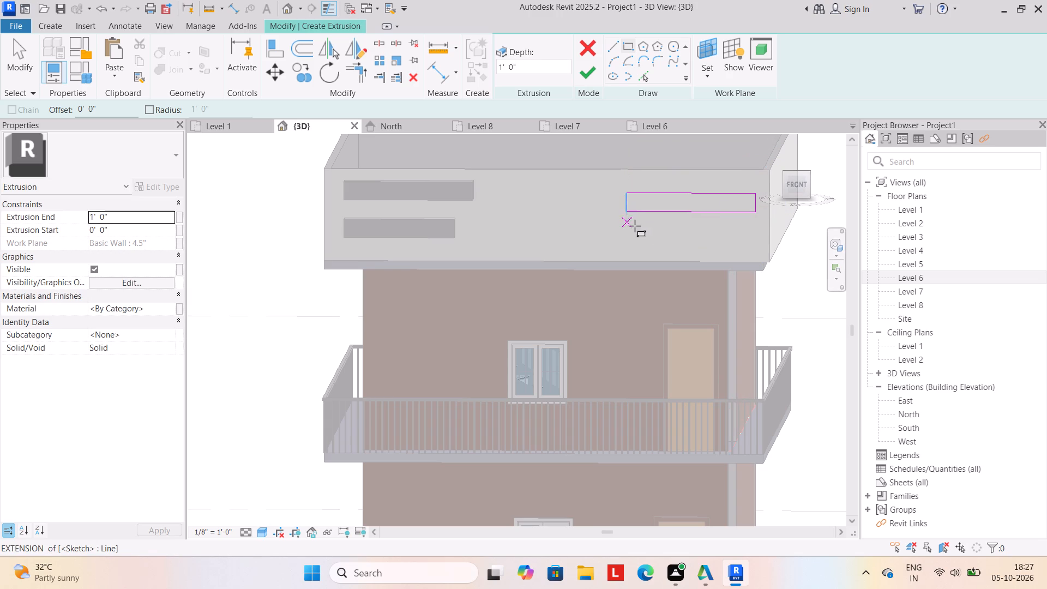
key("Escape")
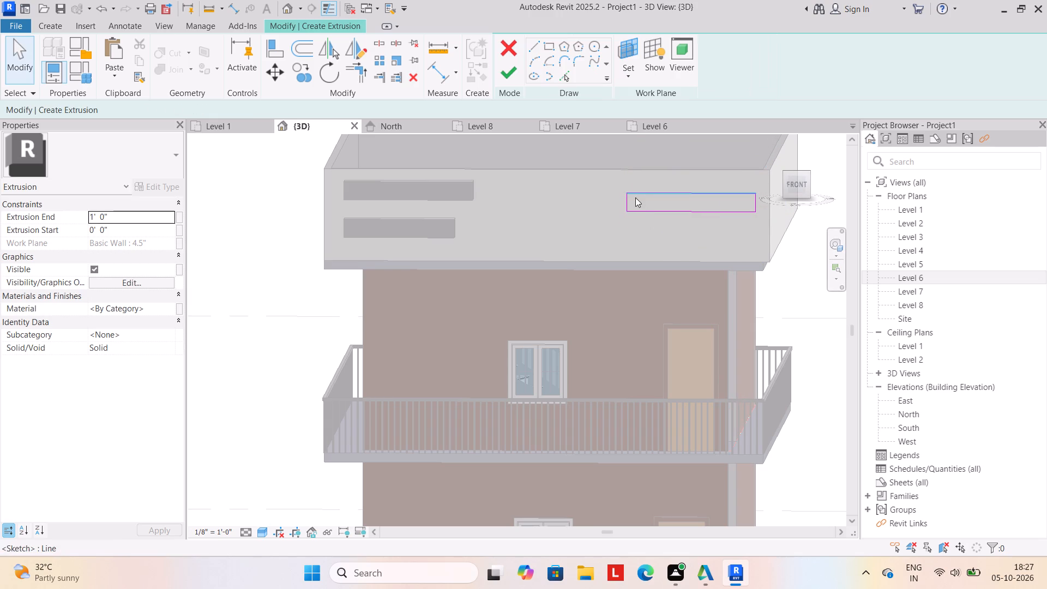
key("Escape")
Nudge the whole new rectangle slightly upward on the parapet face, roughly level with the upper bar at the other end.
left_click(615, 176)
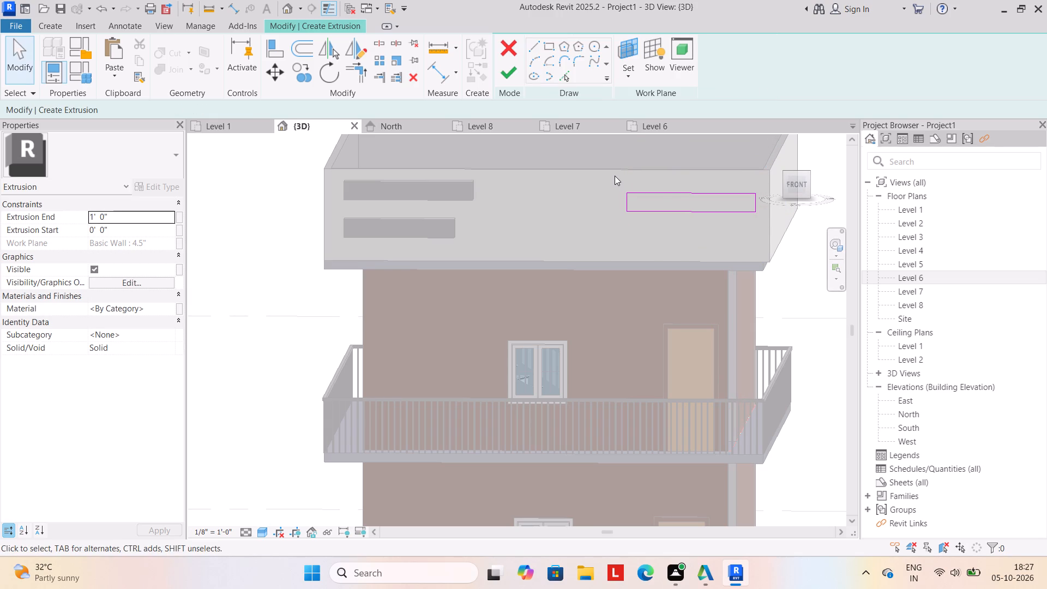
left_click_drag(615, 176, 759, 227)
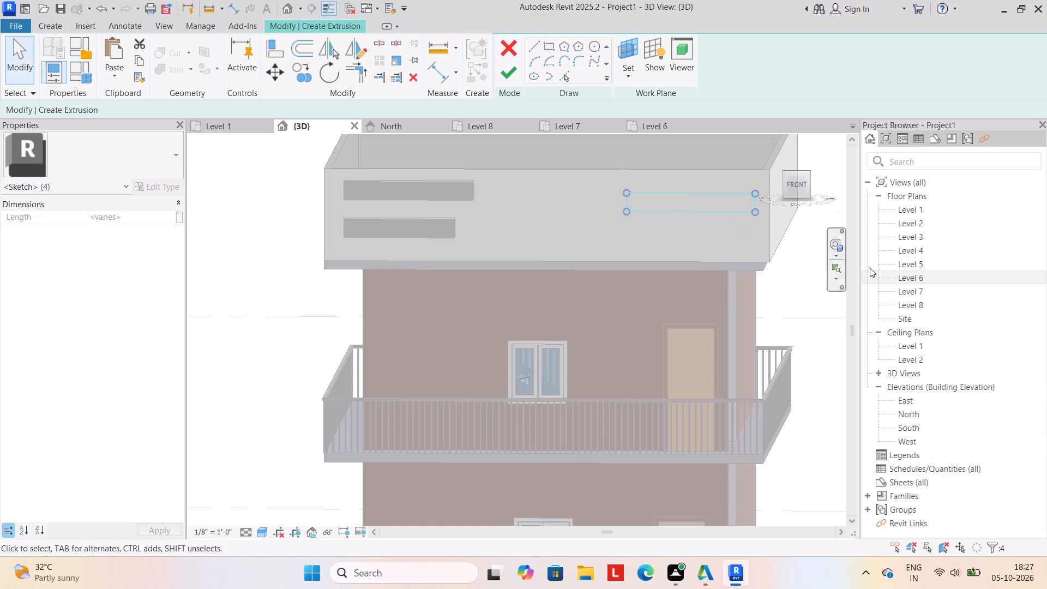
key("Up")
key("Up")
key("Up")
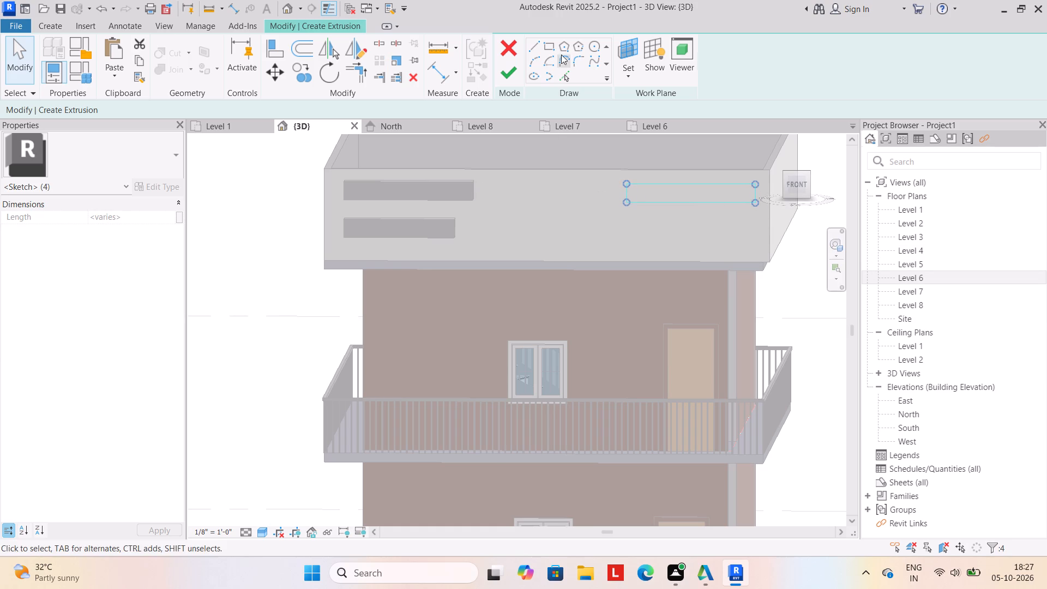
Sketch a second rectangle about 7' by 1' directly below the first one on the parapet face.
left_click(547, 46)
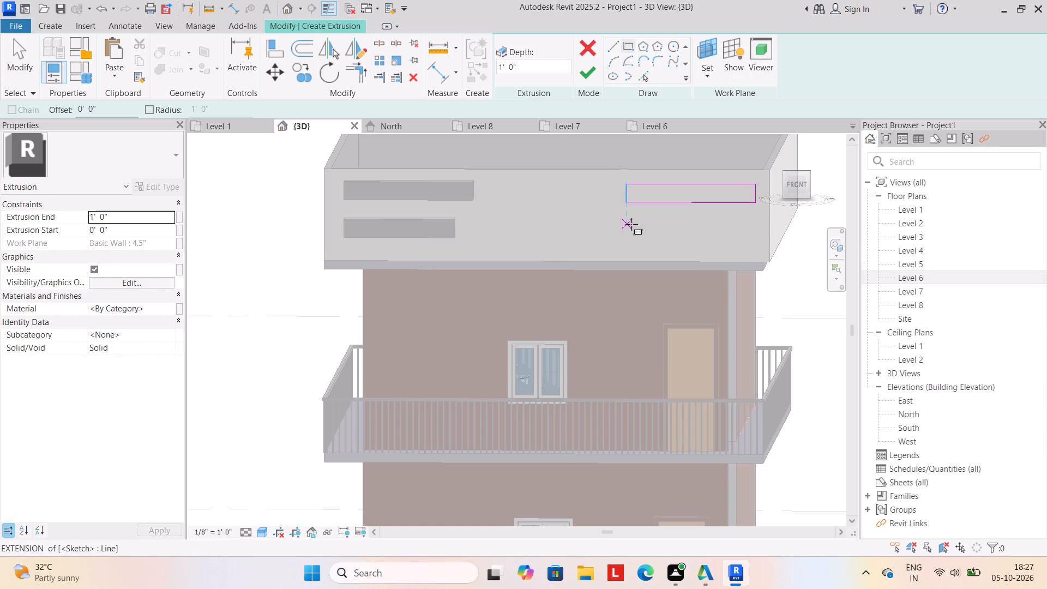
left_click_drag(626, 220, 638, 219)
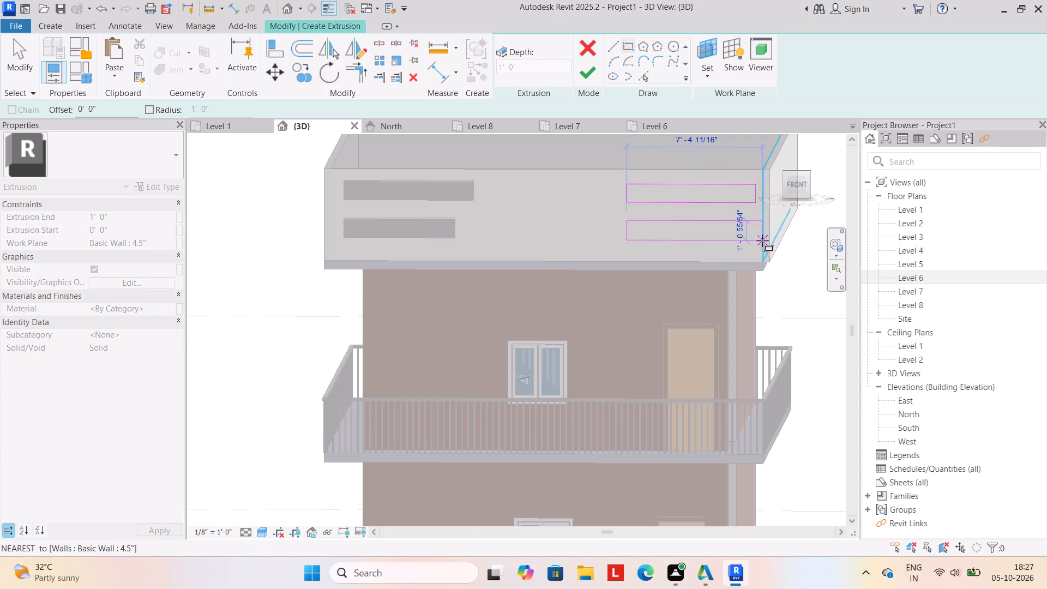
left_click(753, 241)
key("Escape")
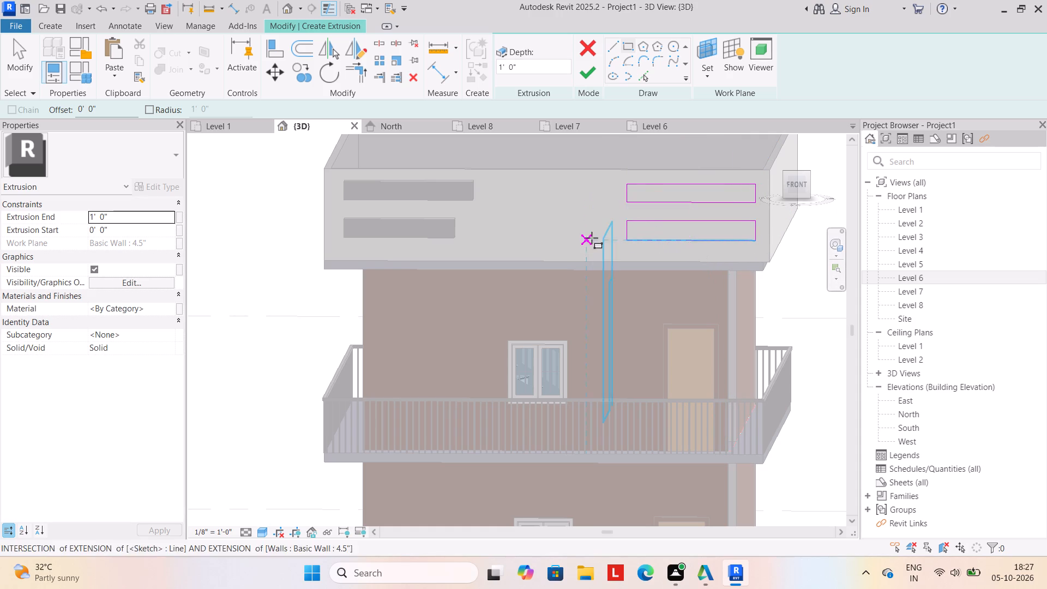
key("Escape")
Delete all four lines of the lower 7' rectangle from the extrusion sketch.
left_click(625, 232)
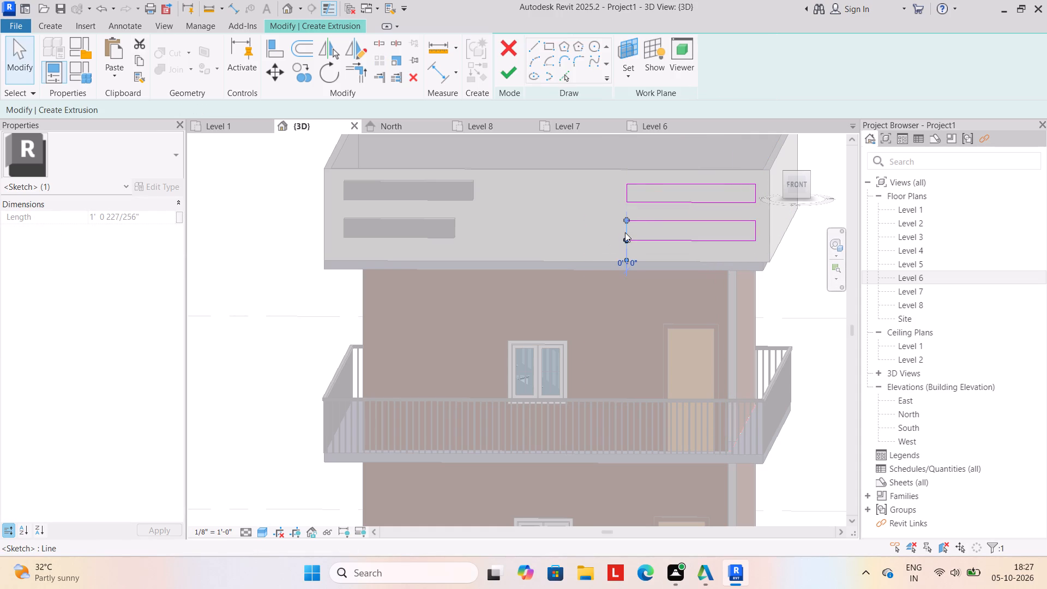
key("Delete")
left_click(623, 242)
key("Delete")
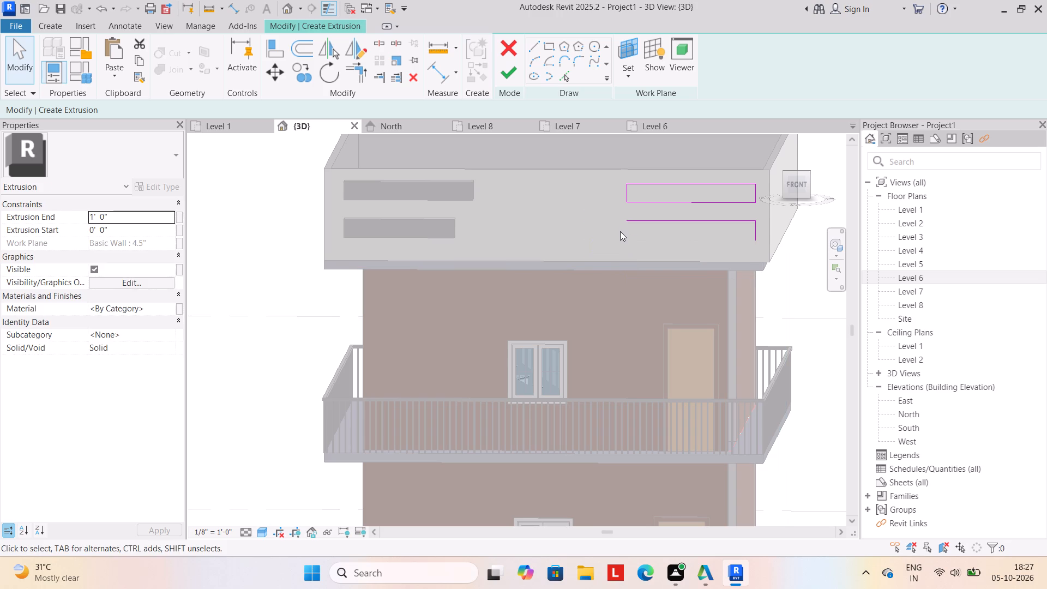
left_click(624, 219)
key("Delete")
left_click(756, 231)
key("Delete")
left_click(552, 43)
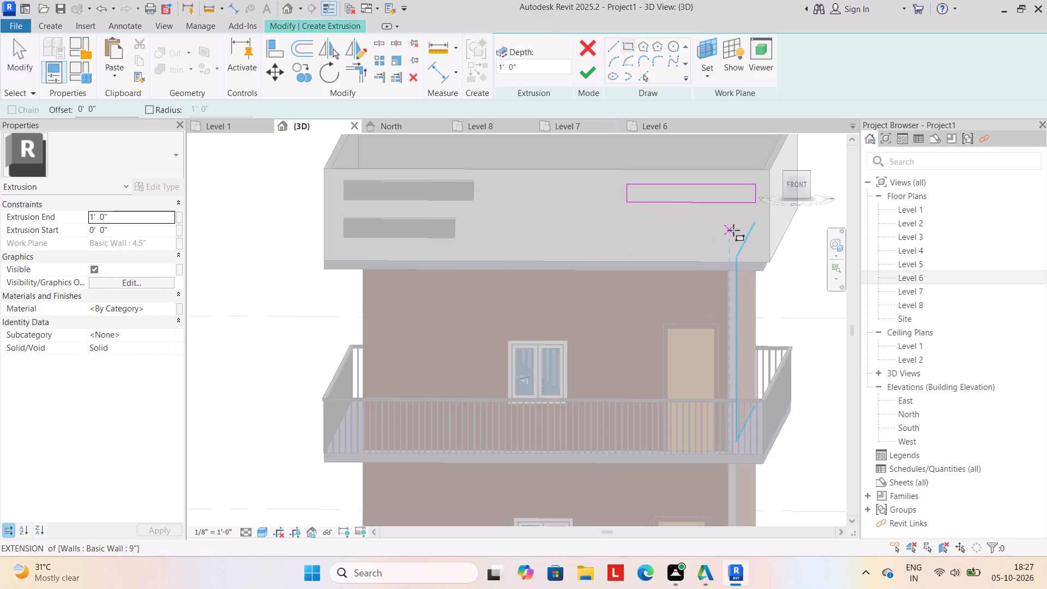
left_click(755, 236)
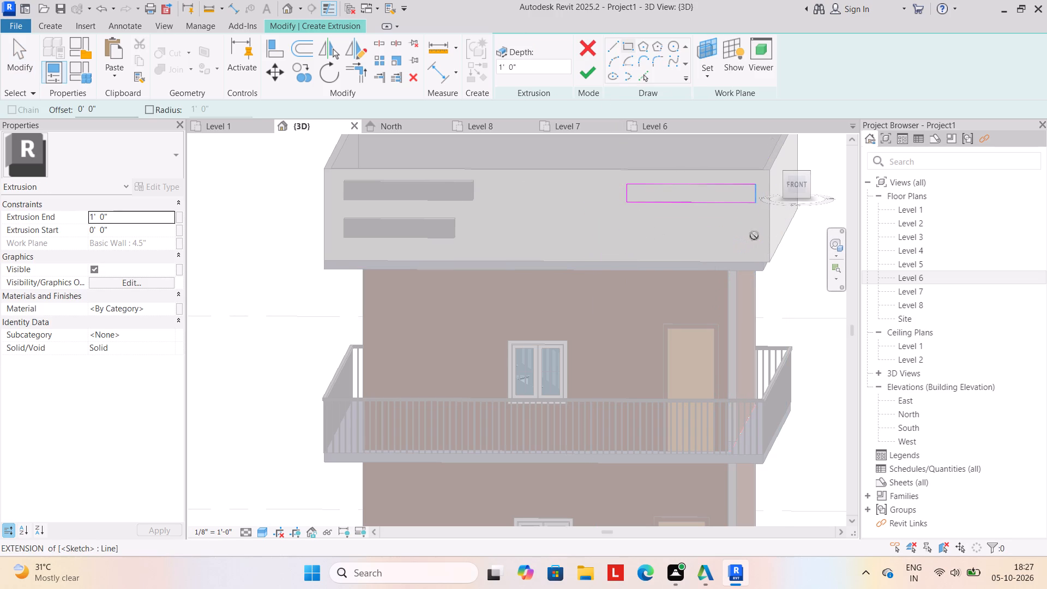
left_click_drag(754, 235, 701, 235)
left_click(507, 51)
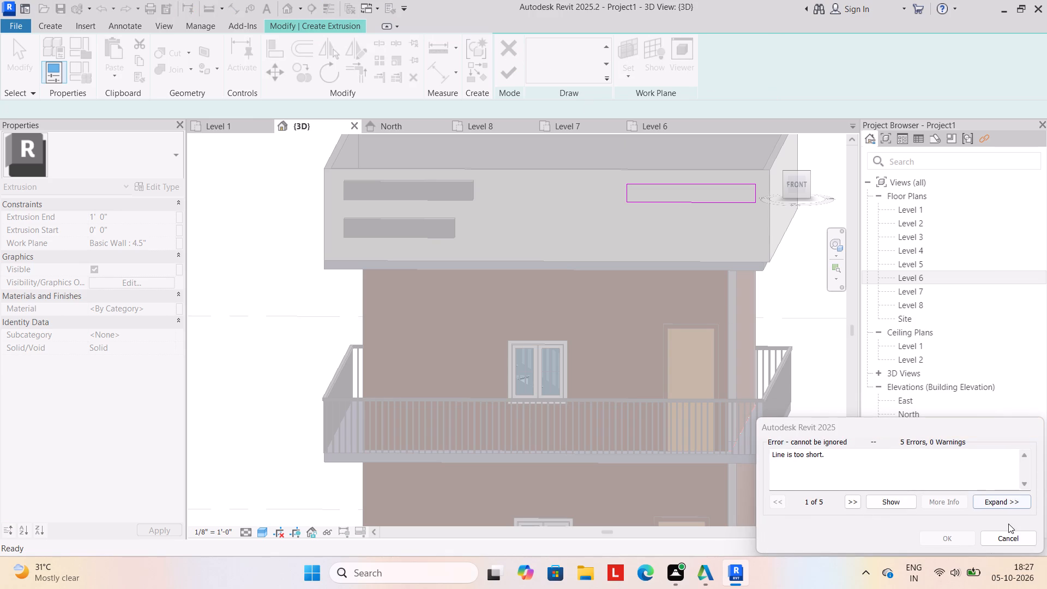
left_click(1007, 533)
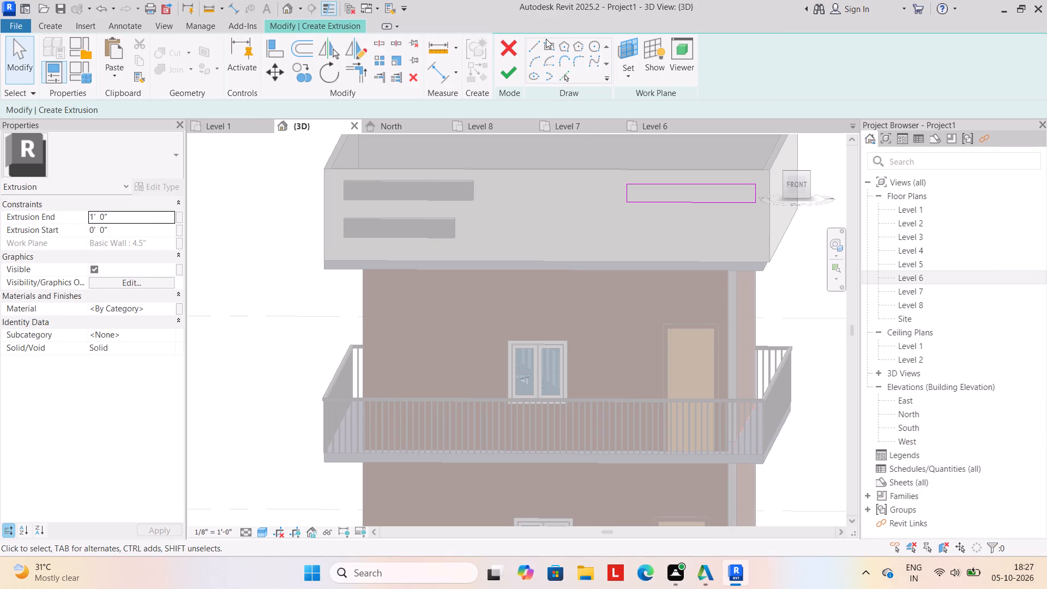
Sketch a rectangle about 6' by 1' below the 7' one, outer ends aligned, and finish the extrusion with a 1' depth.
left_click(546, 39)
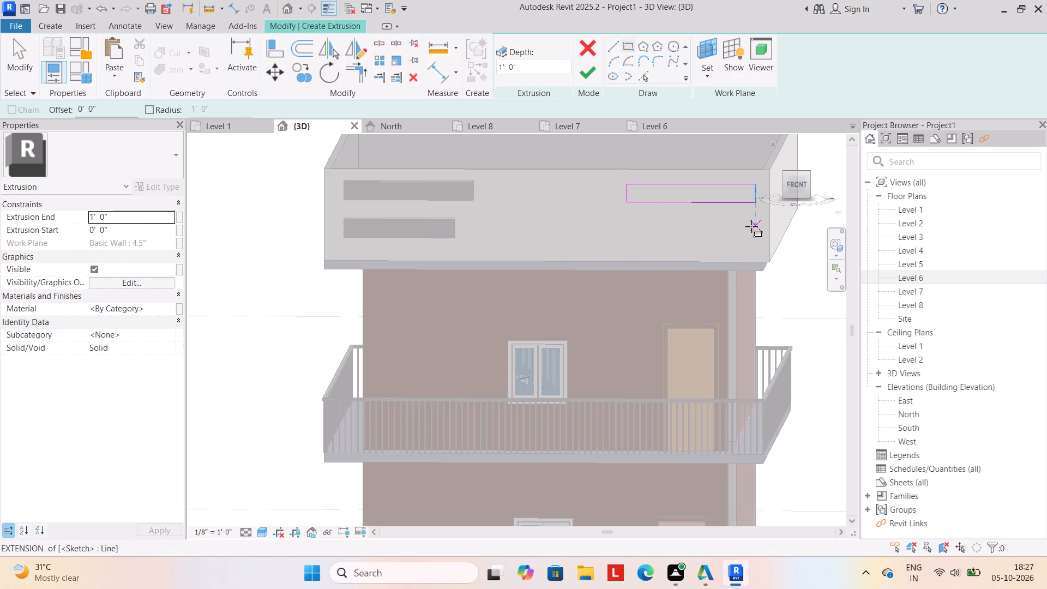
left_click_drag(751, 227, 737, 227)
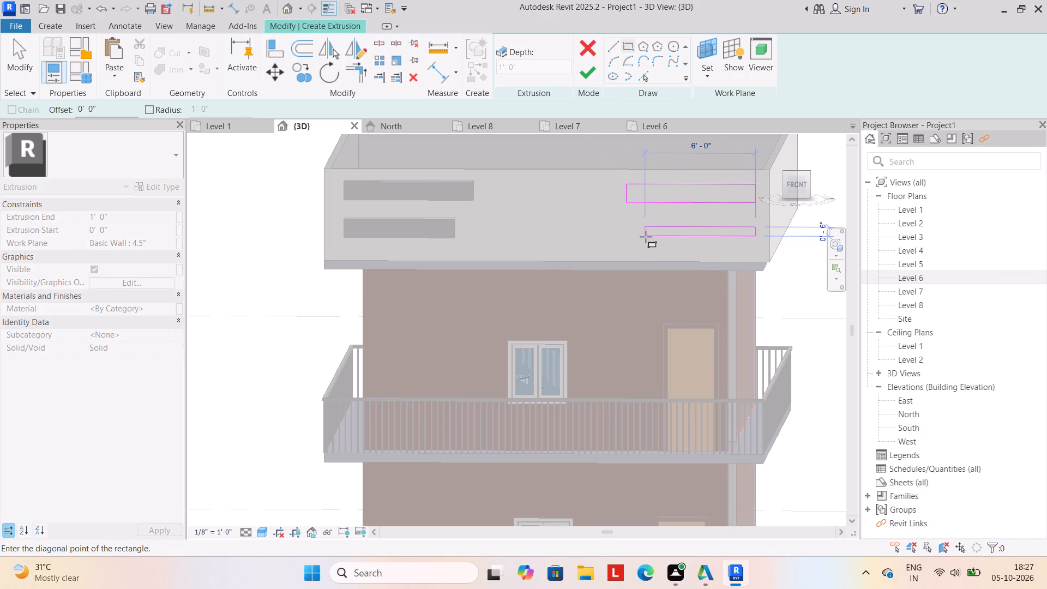
left_click(646, 245)
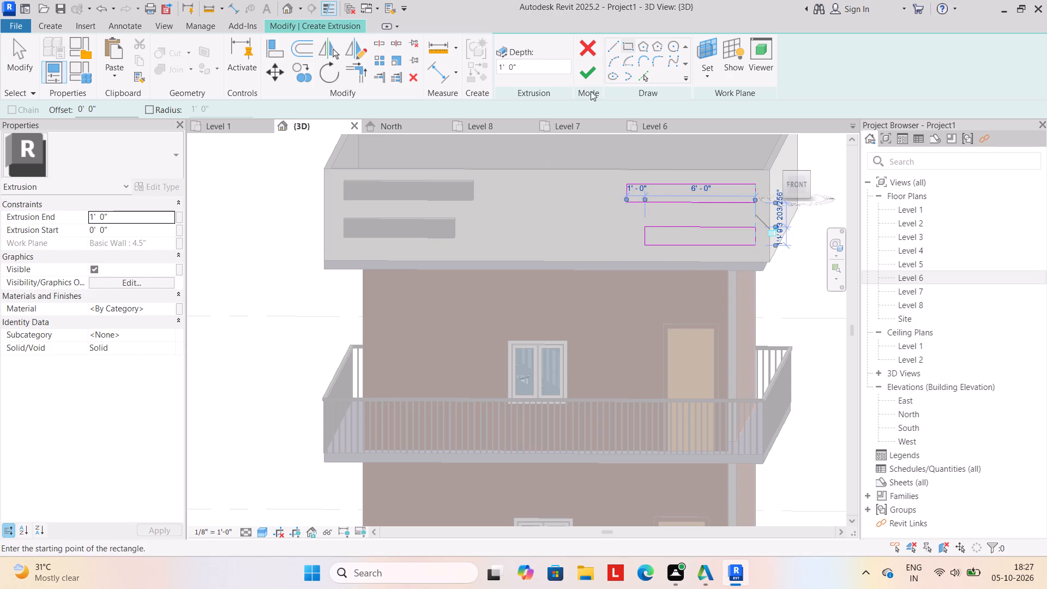
left_click(588, 76)
left_click(556, 201)
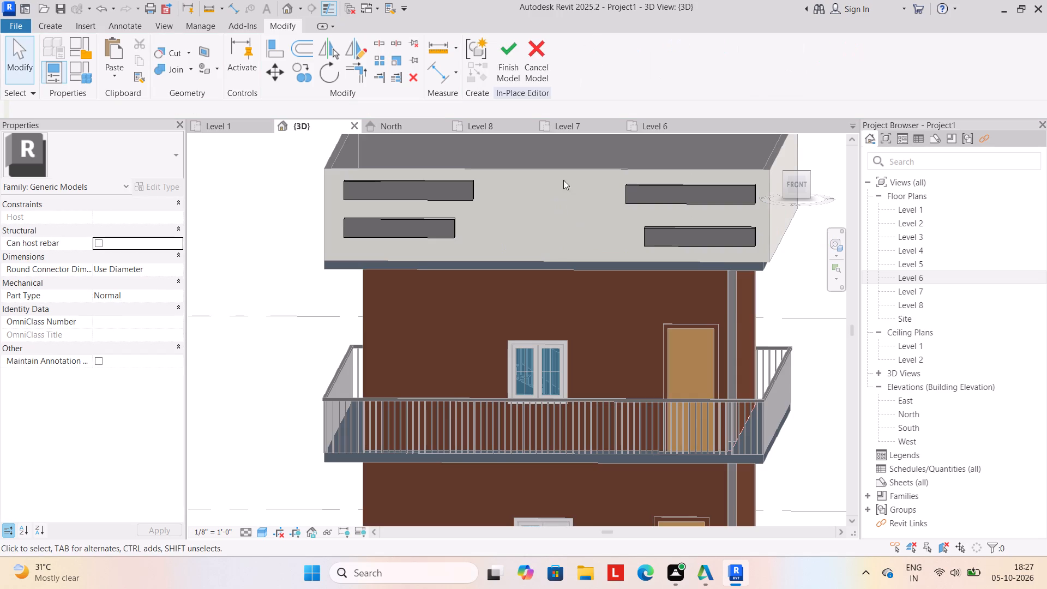
Extrude a circle of 1' 6" radius to a depth of 1' on the parapet's front face, centred between the two pairs of bars.
left_click(46, 22)
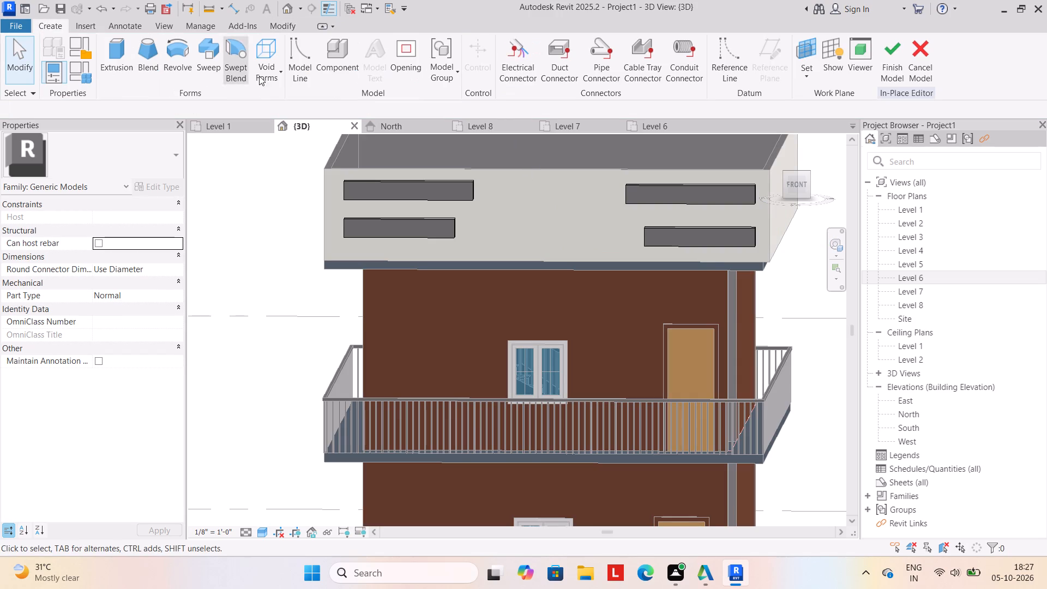
left_click(126, 69)
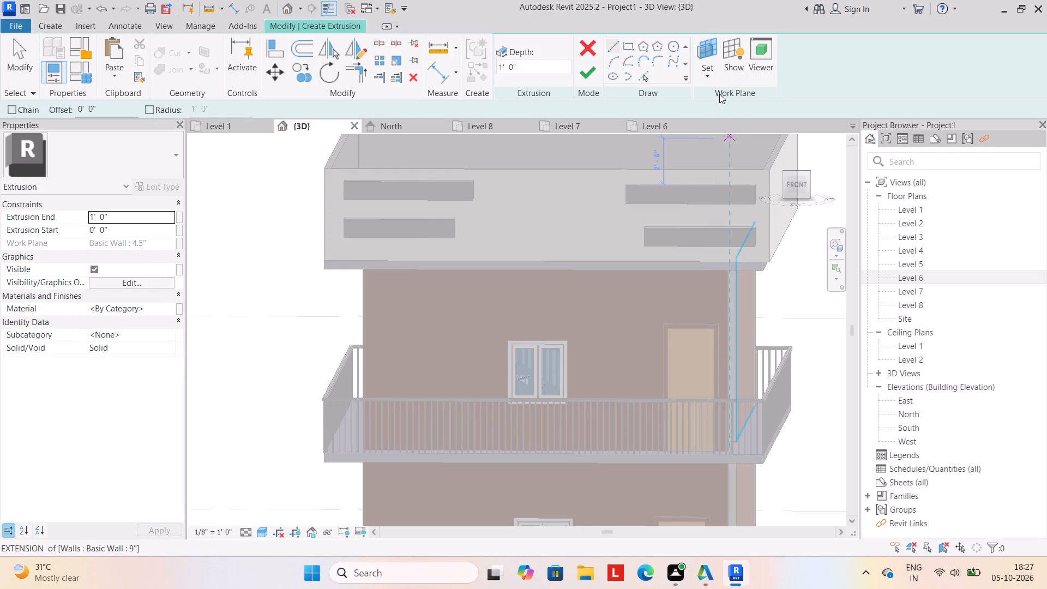
left_click(704, 77)
left_click(730, 98)
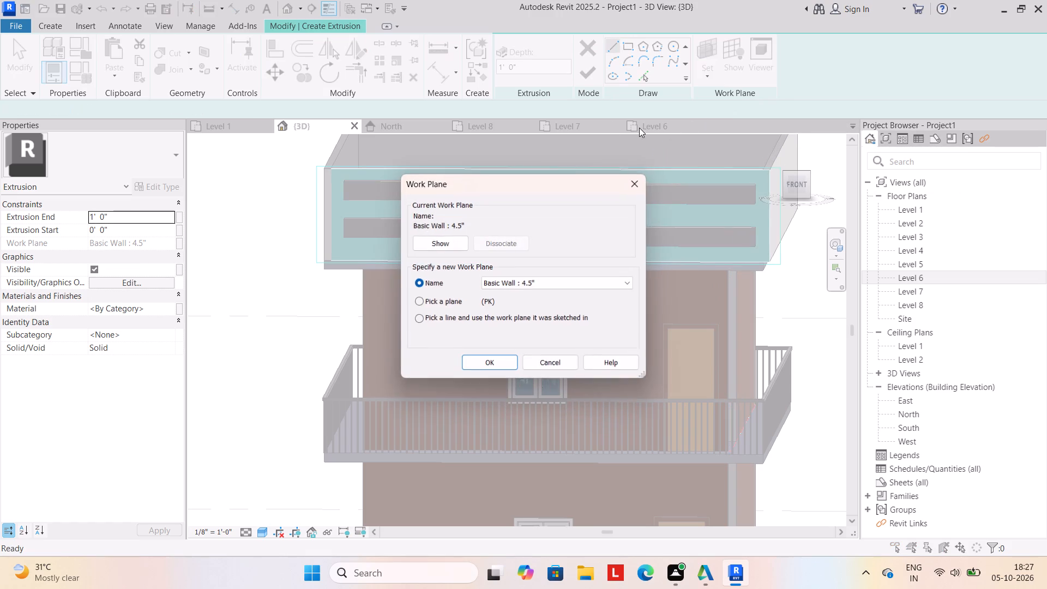
left_click(635, 181)
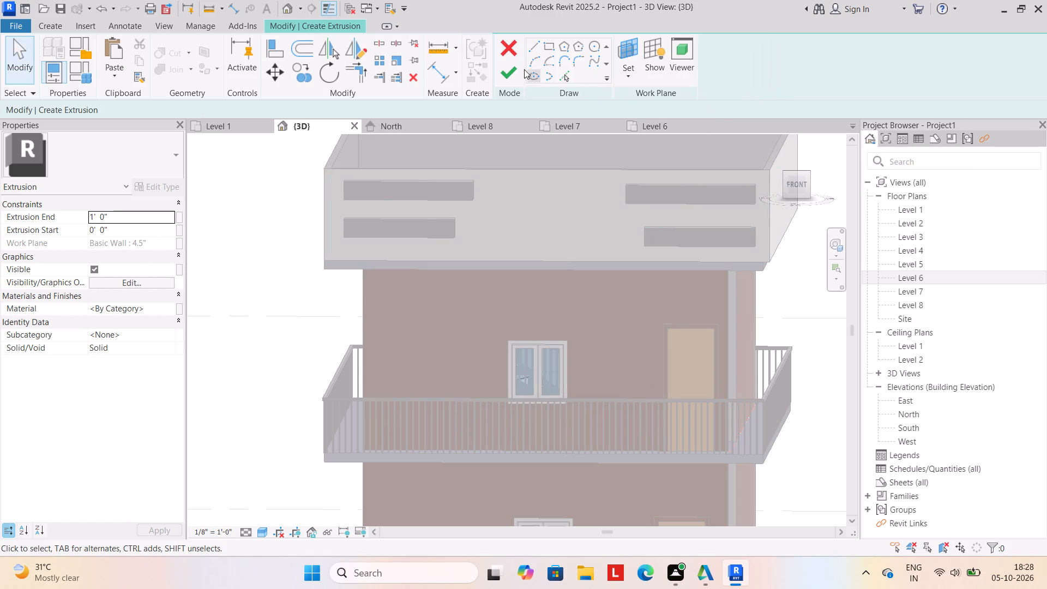
left_click(591, 44)
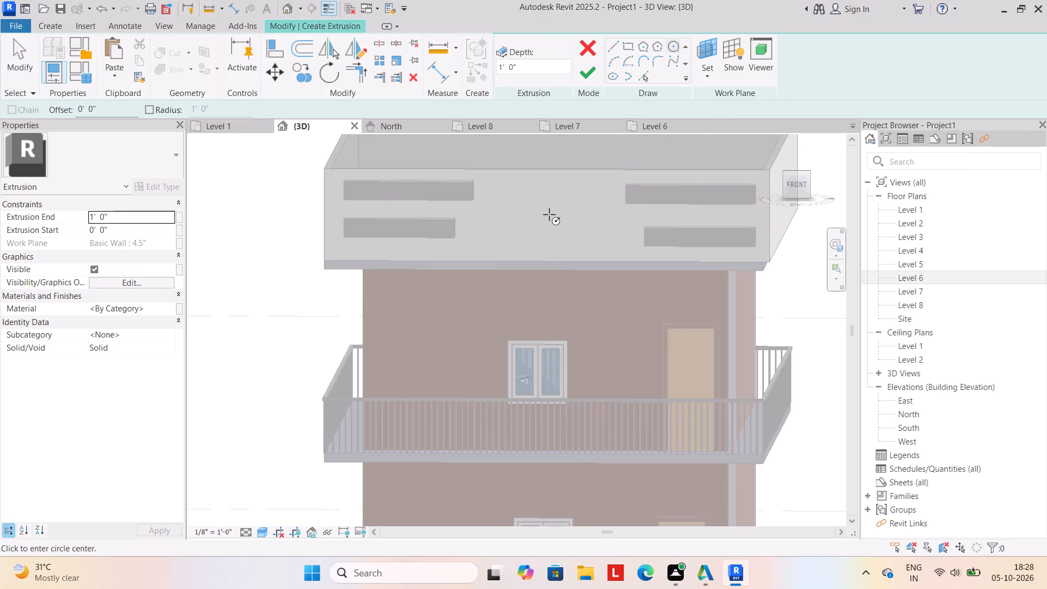
left_click(549, 215)
left_click(568, 195)
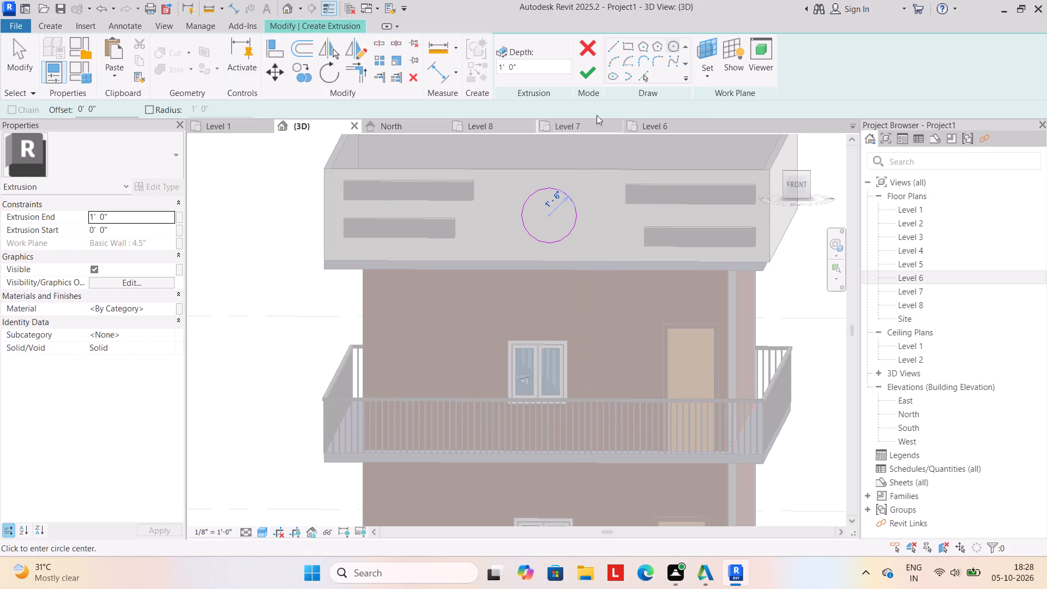
left_click(593, 74)
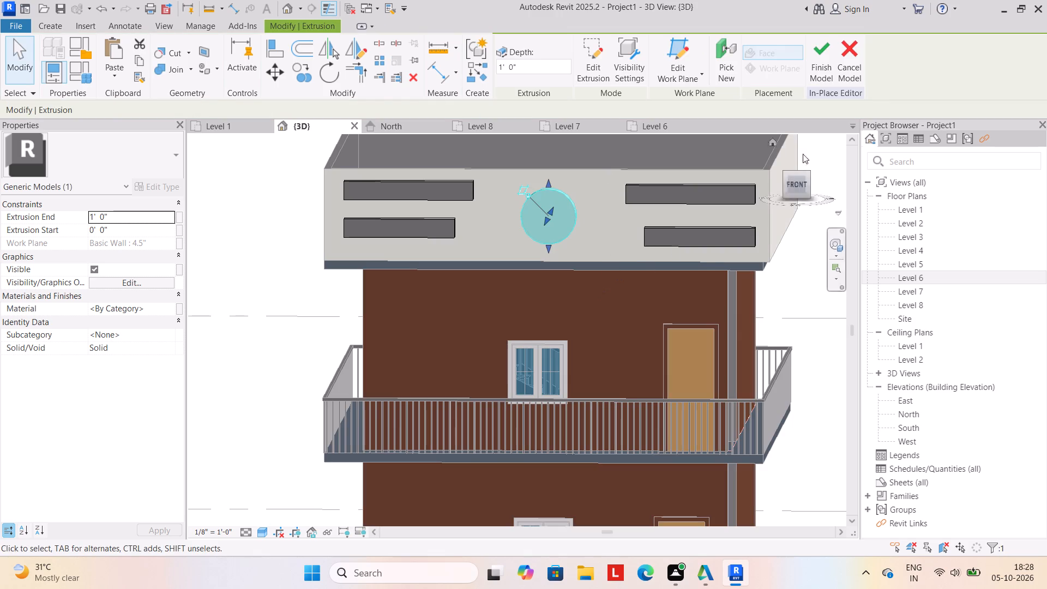
Finish the in-place model of the parapet decorations.
left_click(817, 67)
scroll(712, 405, "down", 2)
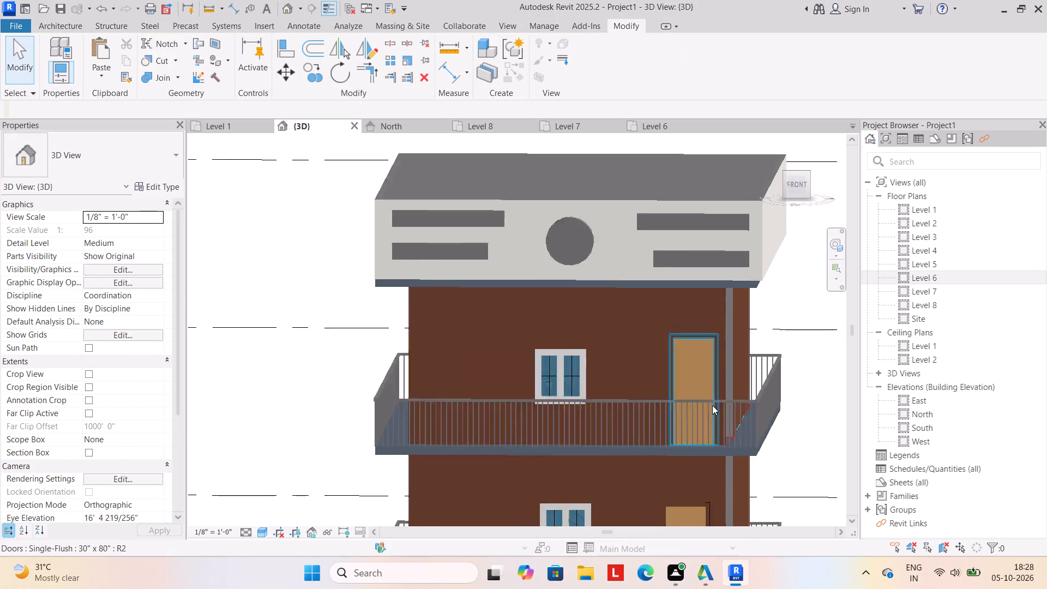
middle_click_drag(694, 395, 657, 316)
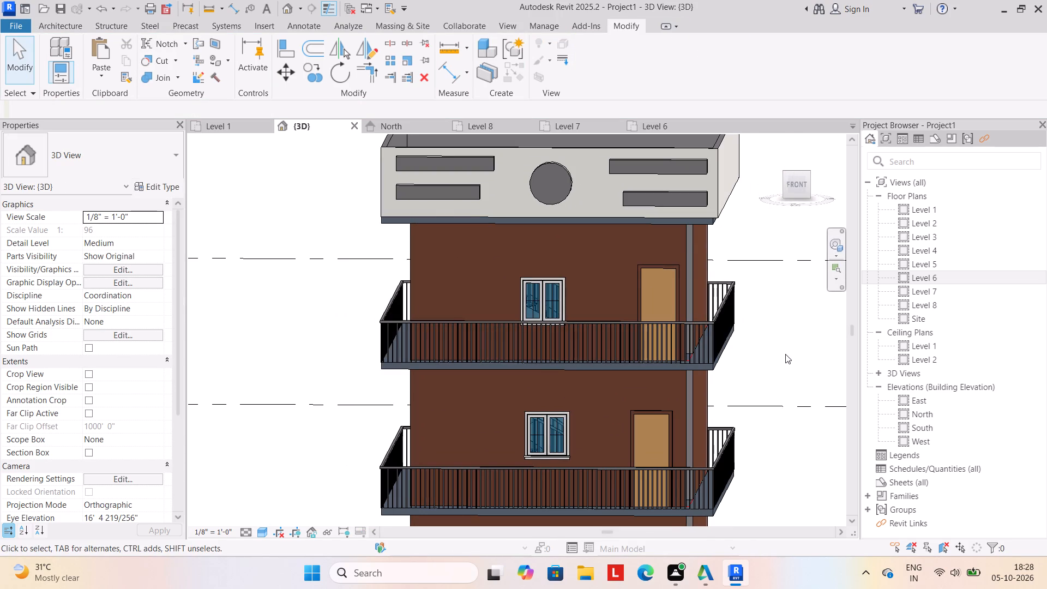
Open the parapet decorations' in-place model for editing and paint the circle's front face with the Parking Stripe material.
scroll(785, 354, "down", 3)
middle_click_drag(779, 354, 677, 288)
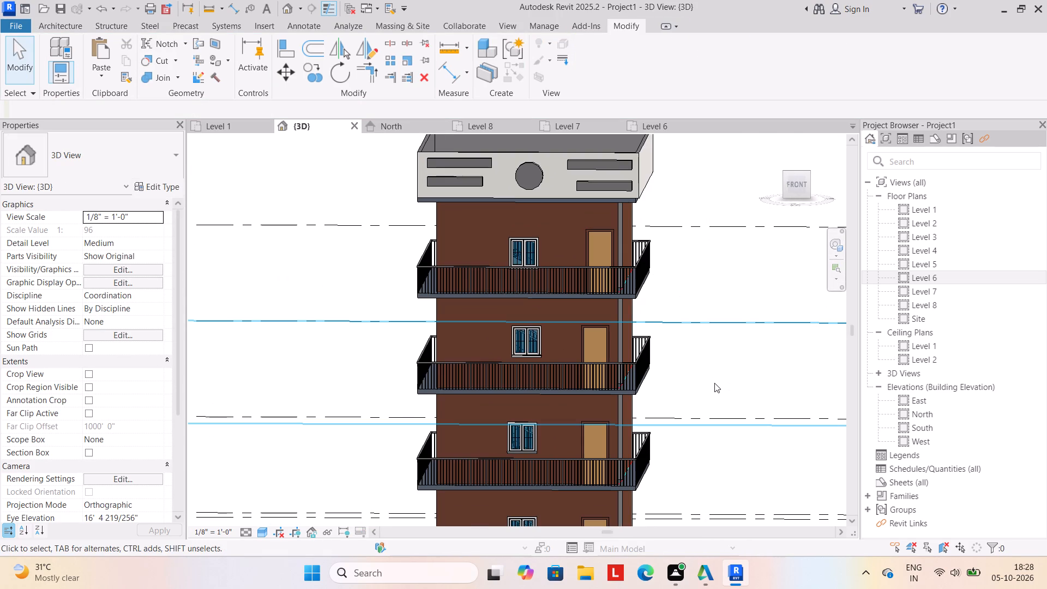
scroll(714, 382, "down", 2)
middle_click_drag(691, 378, 664, 388)
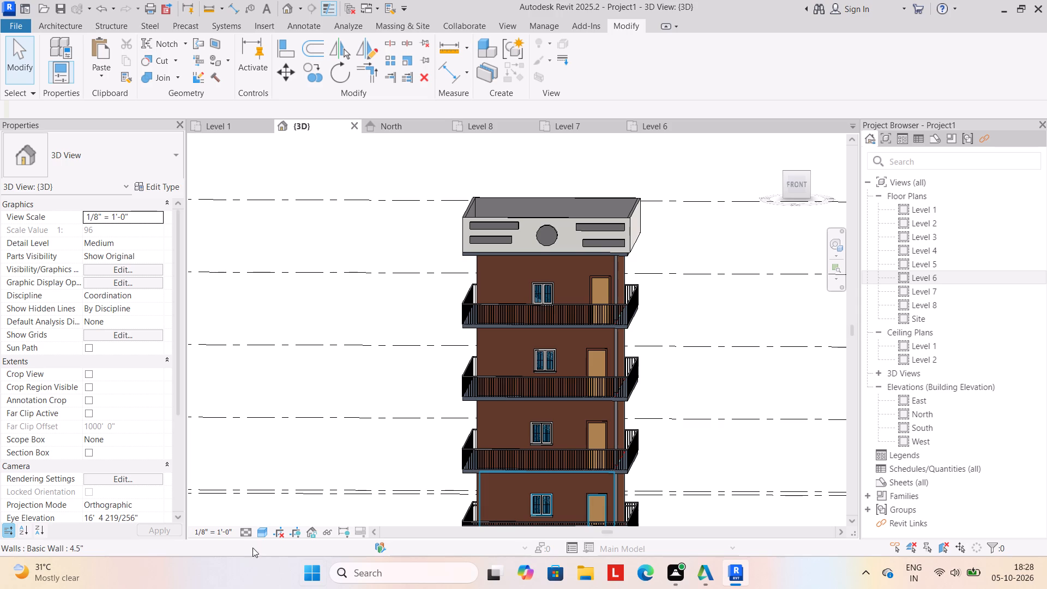
scroll(330, 341, "down", 1)
middle_click_drag(333, 341, 346, 274)
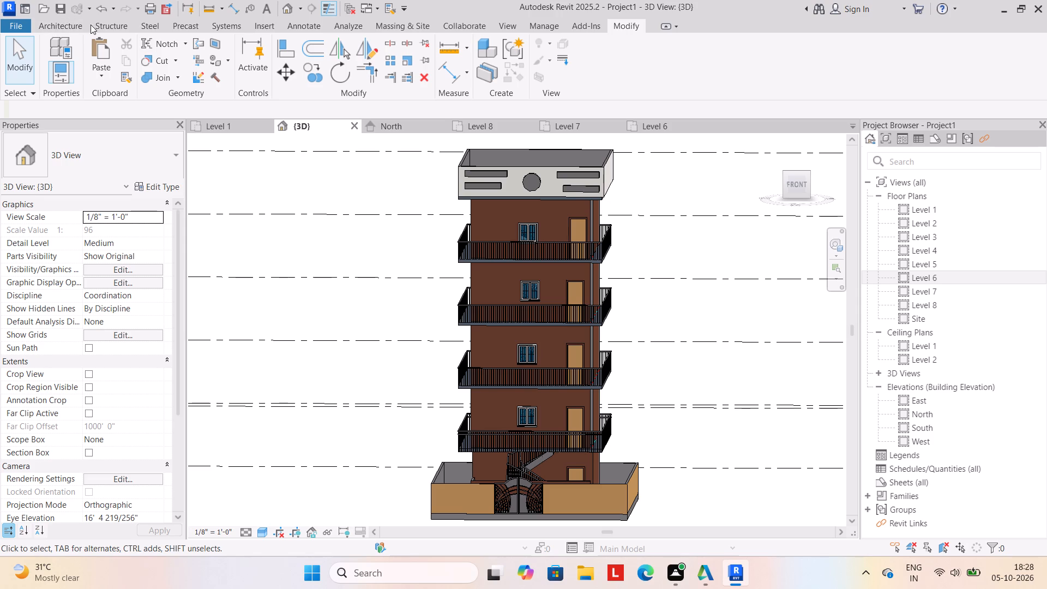
left_click(487, 185)
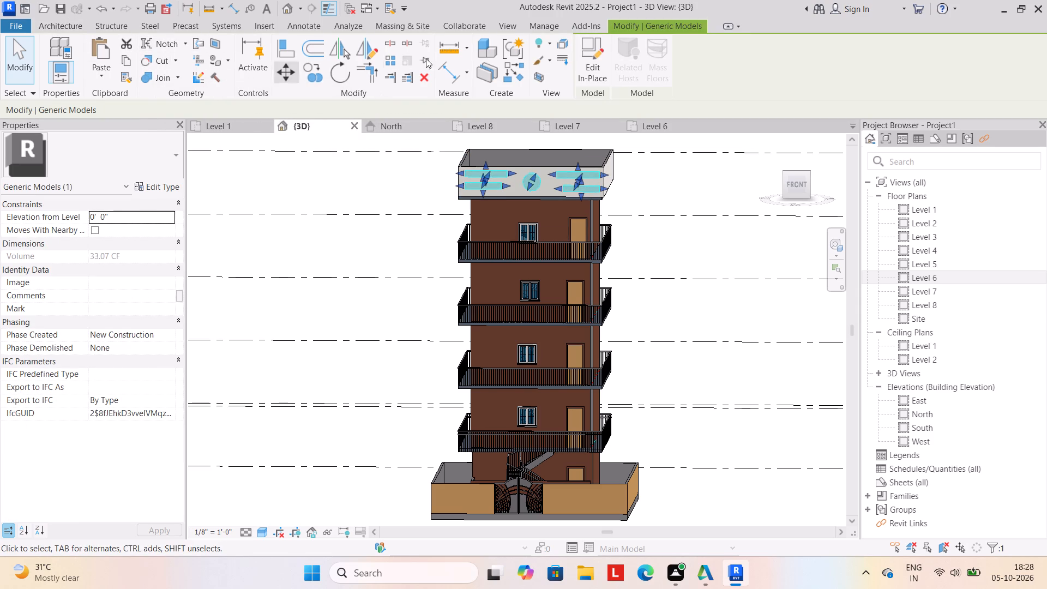
left_click(585, 68)
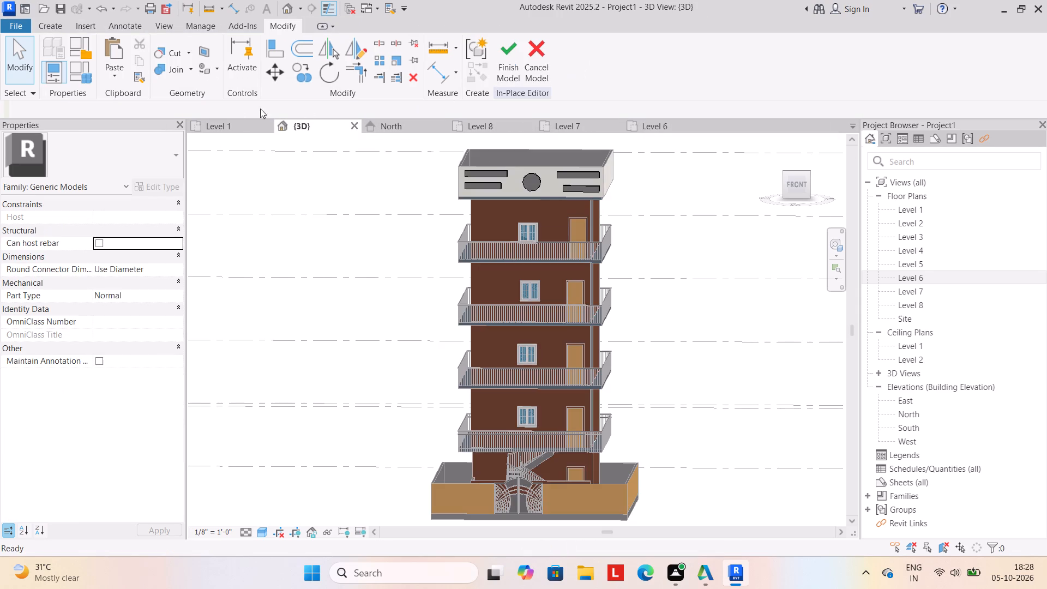
left_click(216, 68)
left_click(229, 83)
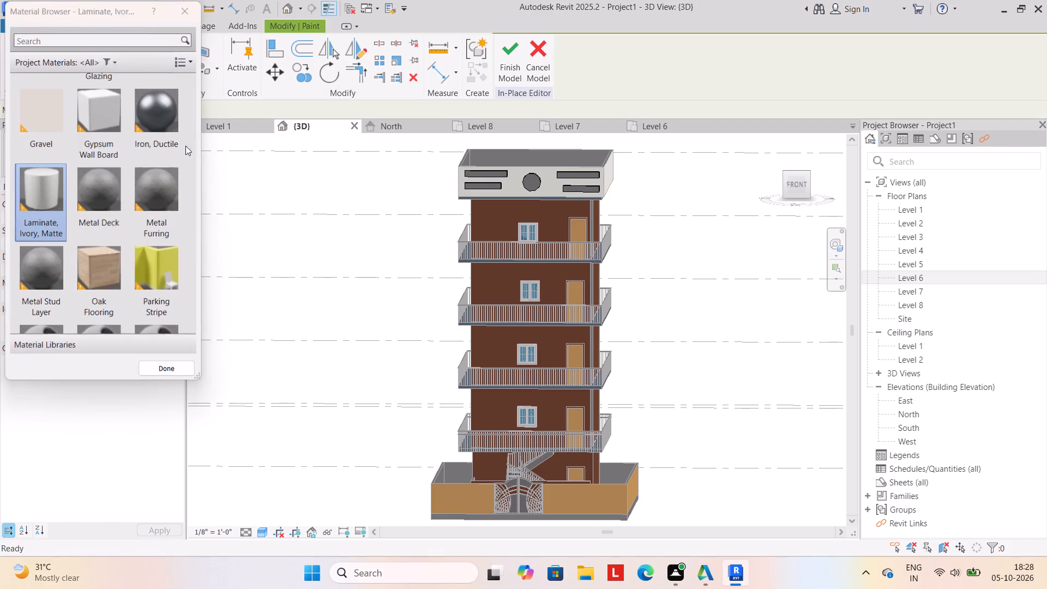
left_click(154, 255)
left_click(528, 175)
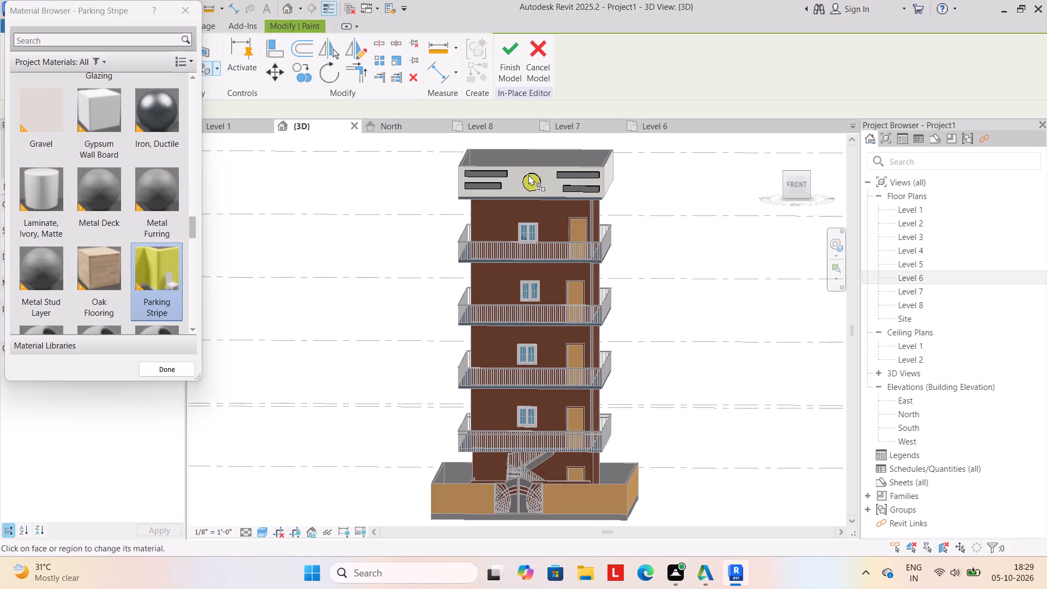
Paint the front faces of the four parapet bars with Default Mass Exterior Wall and finish the in-place model.
scroll(115, 271, "down", 5)
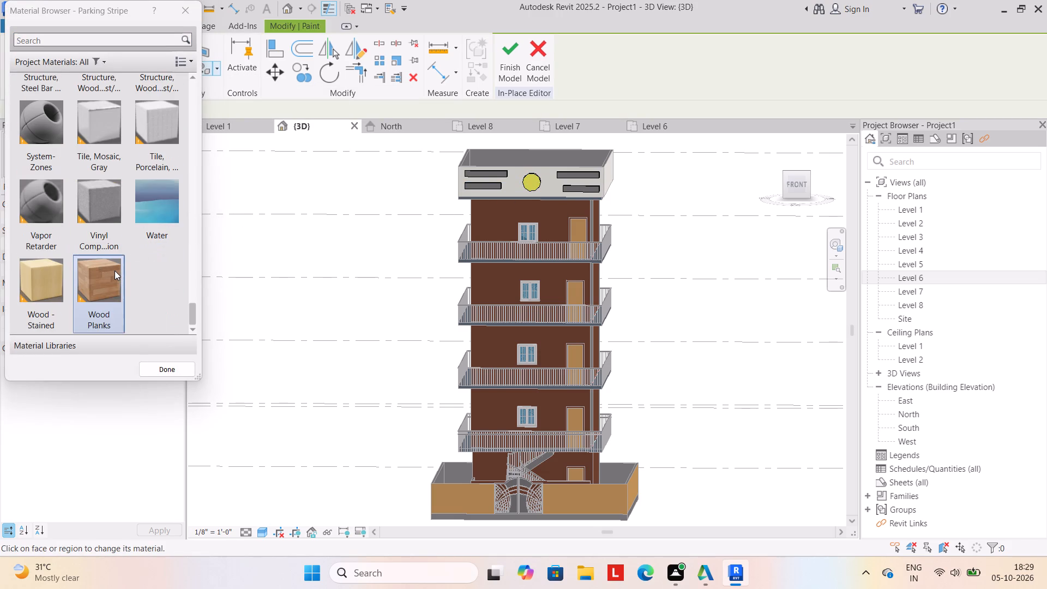
scroll(137, 177, "up", 7)
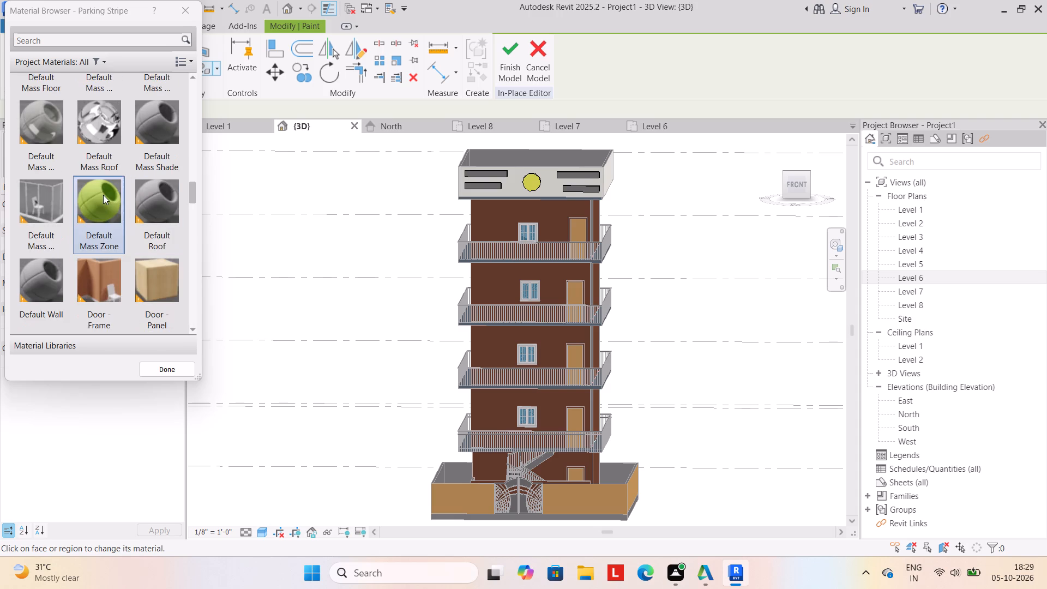
left_click(158, 203)
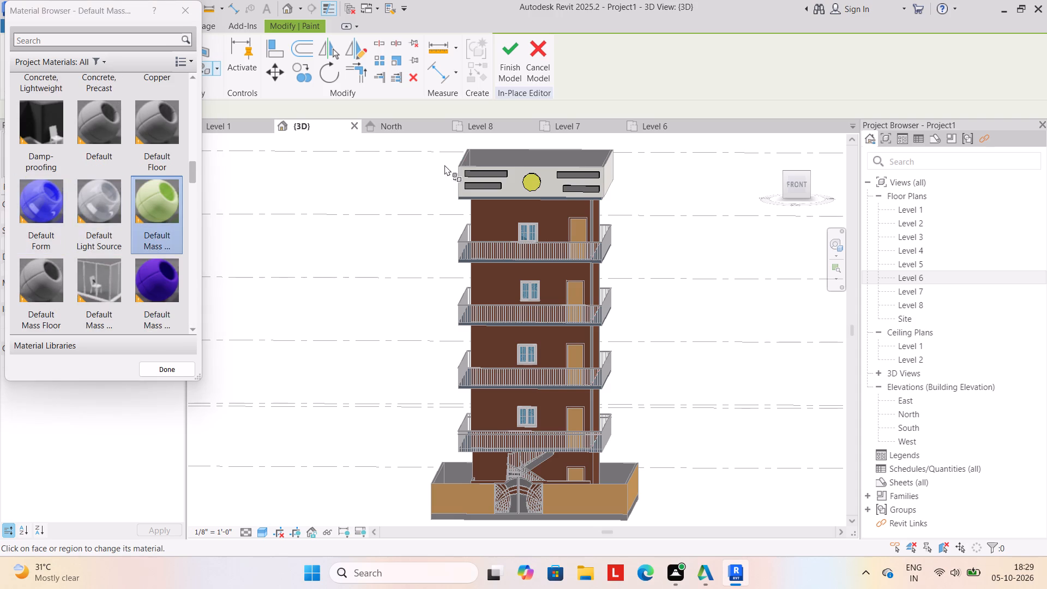
left_click(476, 171)
left_click(567, 170)
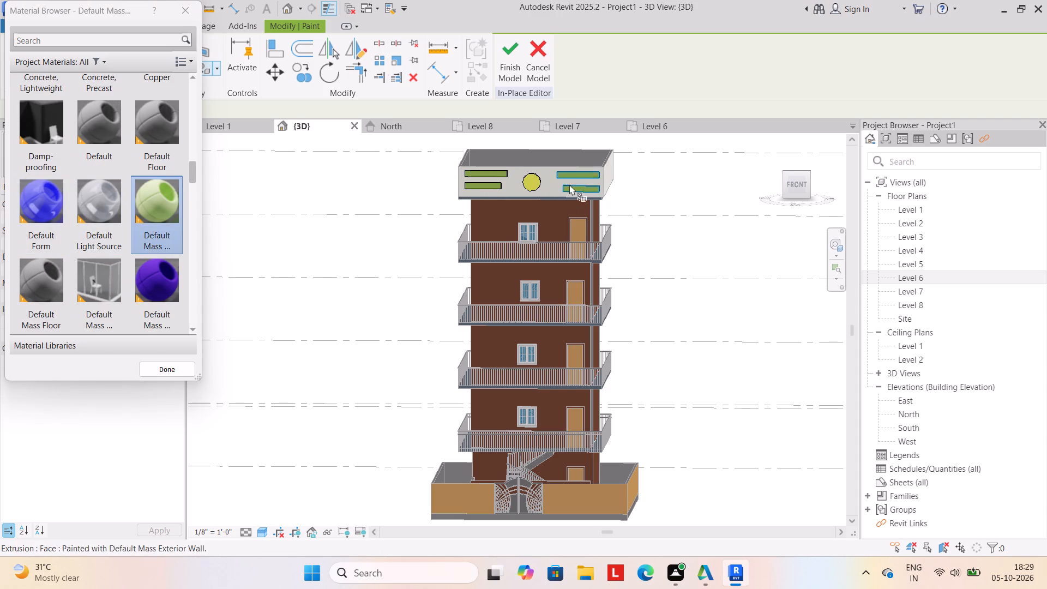
scroll(344, 370, "down", 1)
middle_click_drag(344, 370, 352, 332)
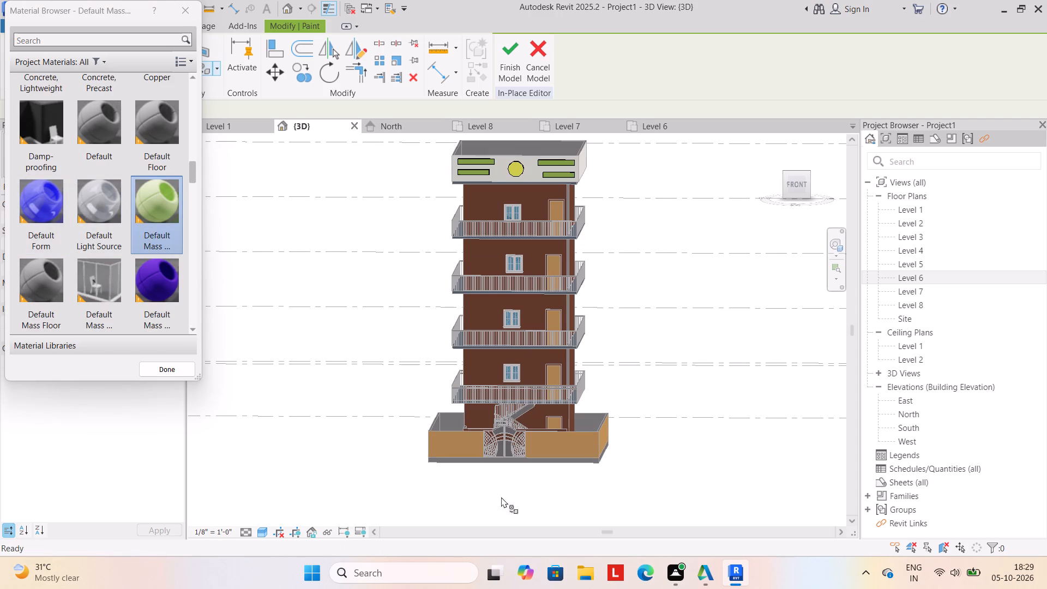
left_click(511, 56)
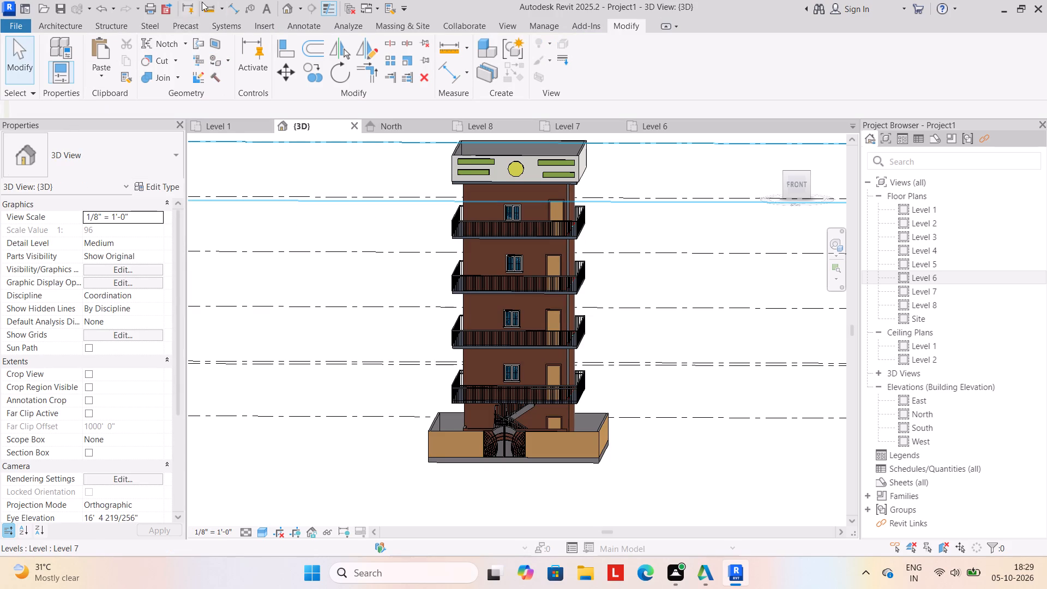
Start a new in-place component in the Generic Models category, named Generic Models 2.
left_click(72, 23)
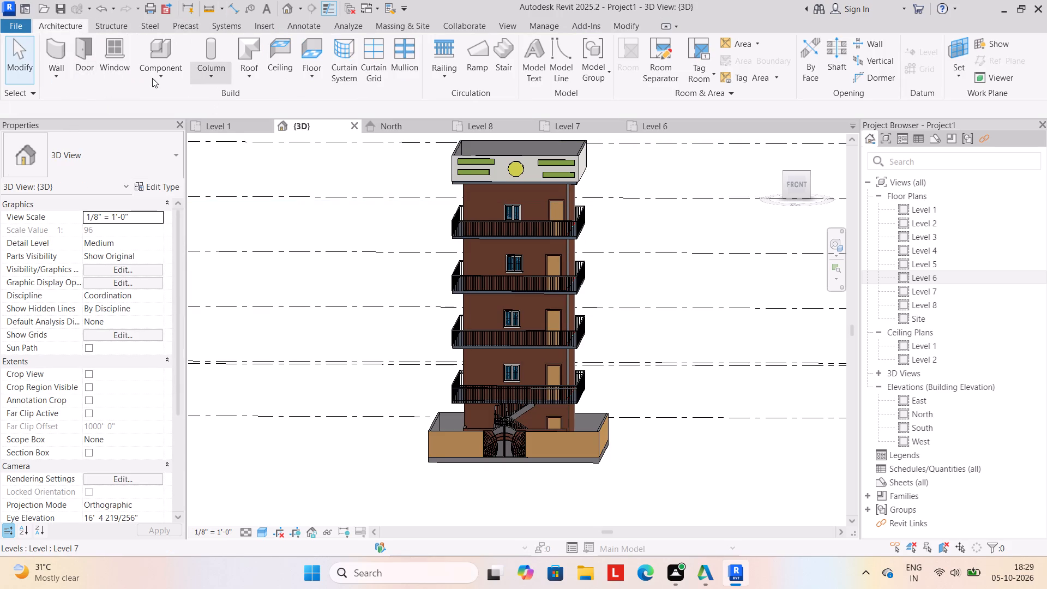
left_click(152, 78)
left_click(168, 123)
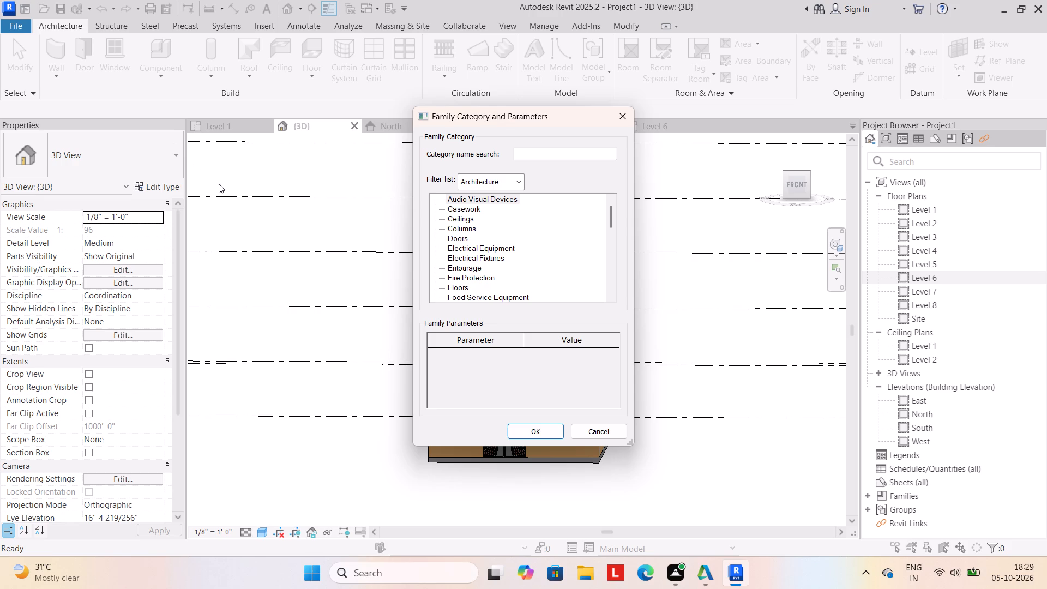
scroll(535, 279, "down", 4)
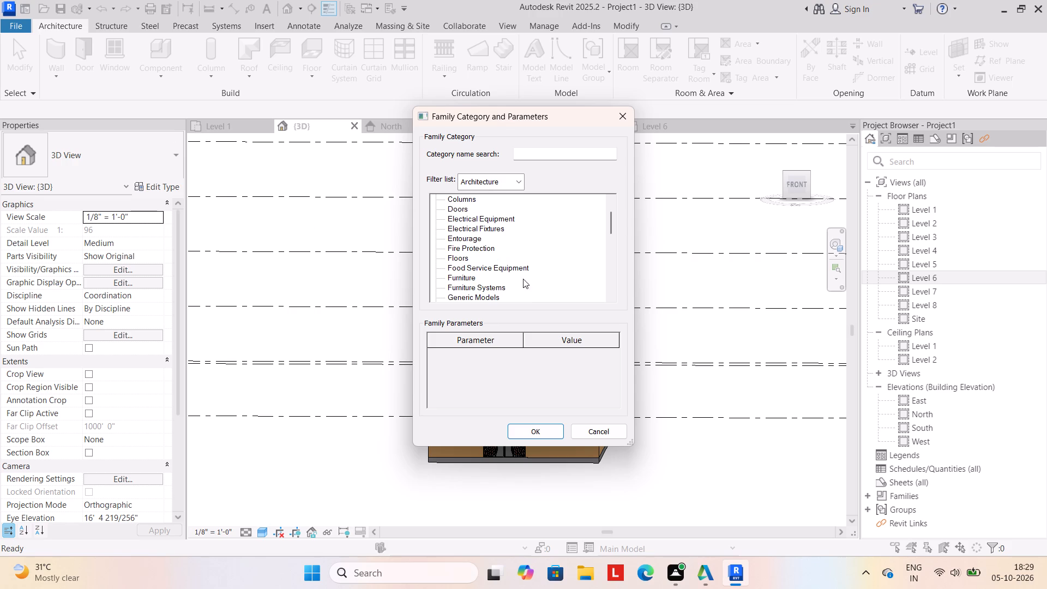
left_click(490, 286)
left_click(538, 425)
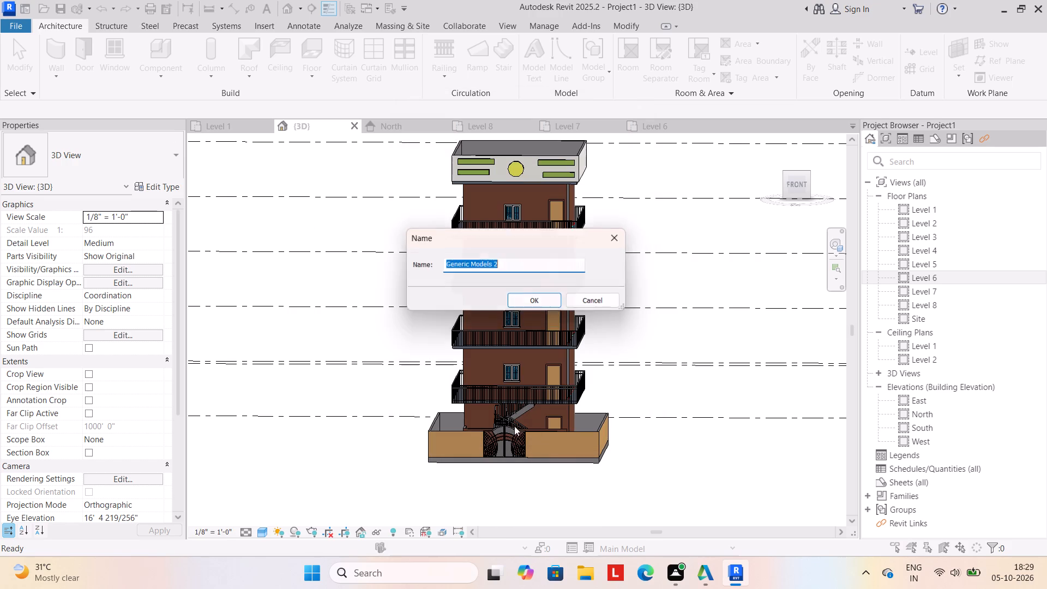
left_click(543, 310)
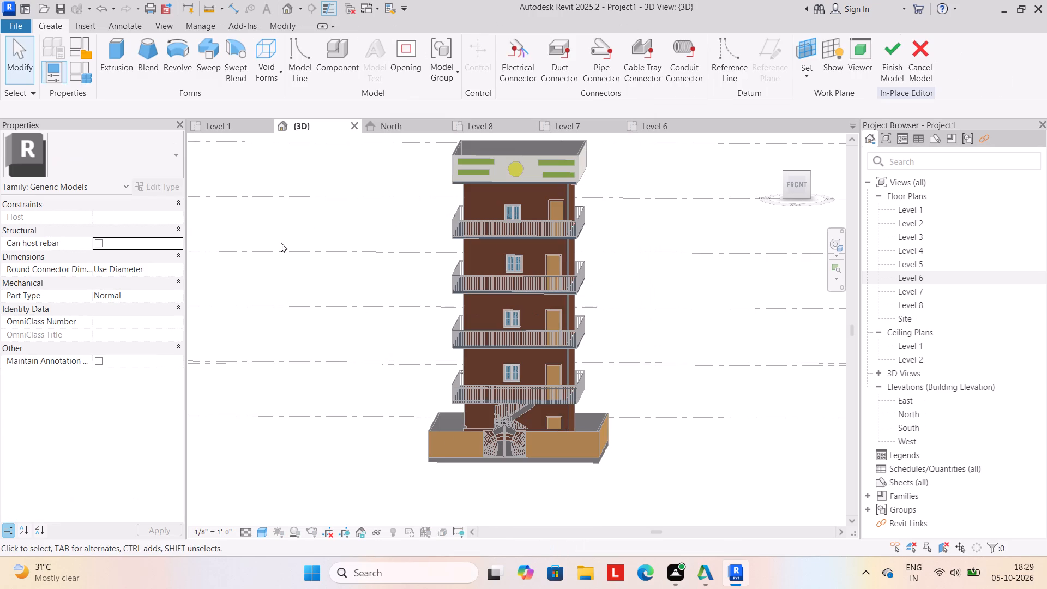
Extrude a rectangle about 8' 6" by 3' to a 1' depth on the front boundary wall's outer face, left of the gate.
left_click(112, 50)
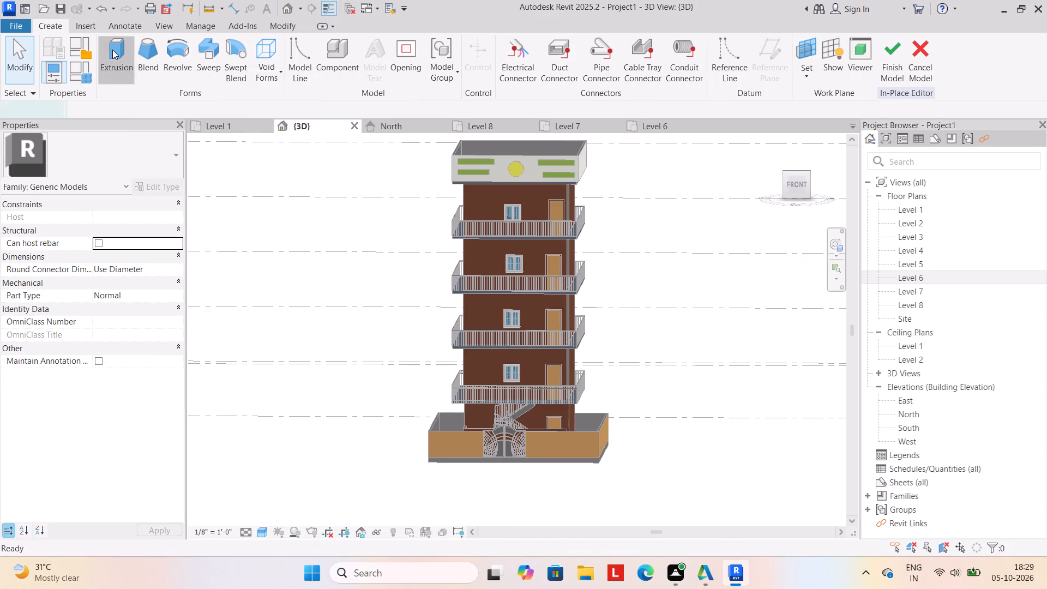
left_click(703, 78)
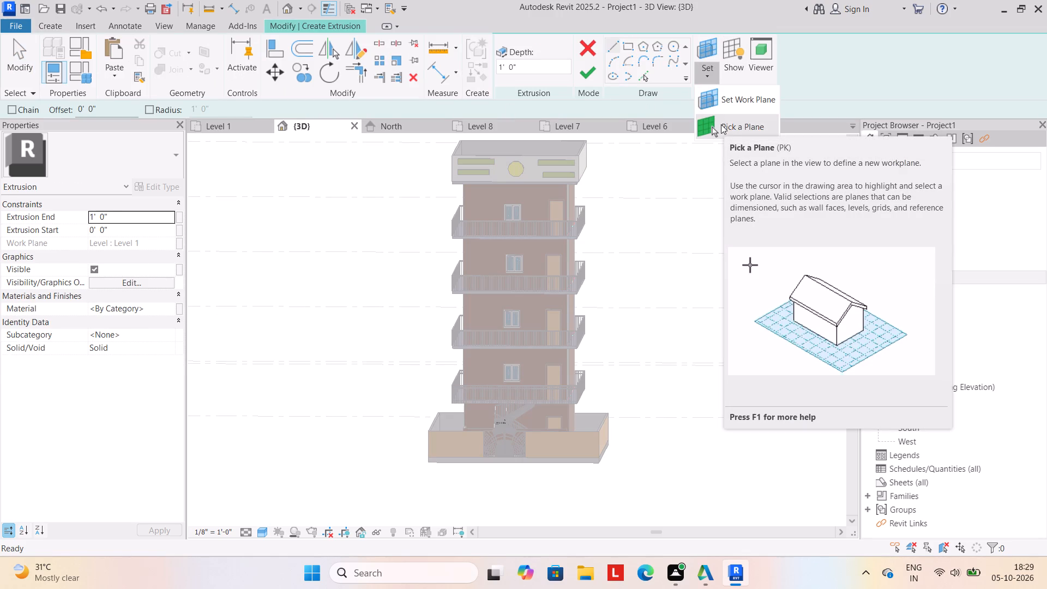
left_click(723, 124)
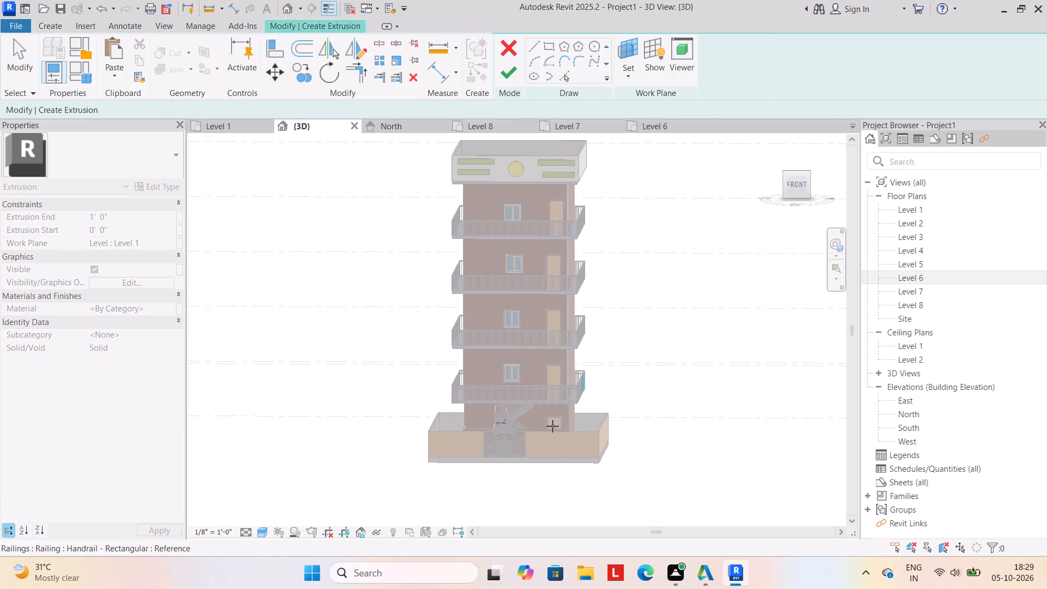
left_click(463, 433)
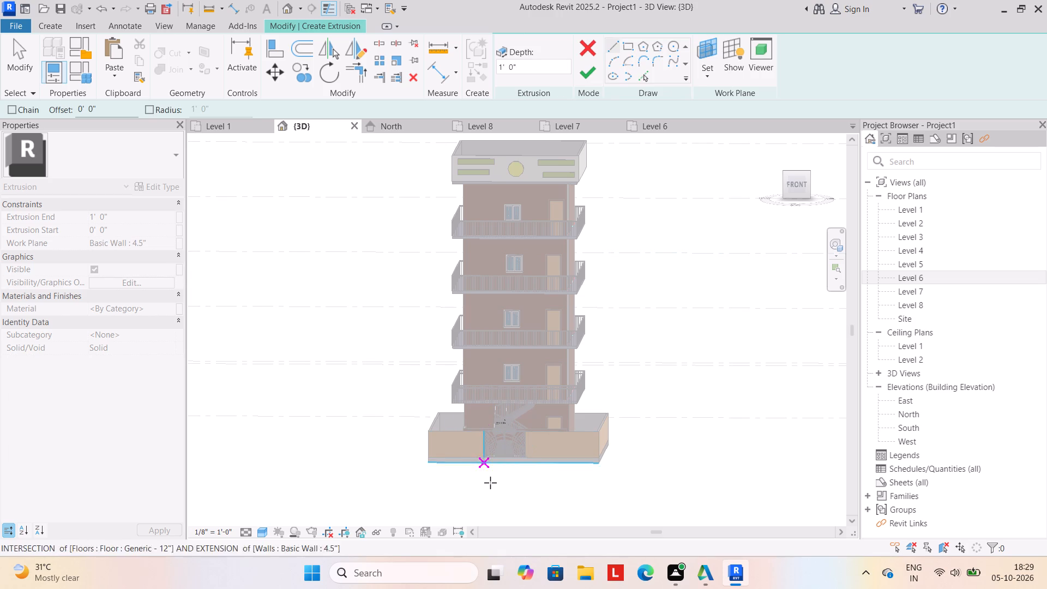
middle_click_drag(490, 486, 490, 476)
scroll(490, 480, "up", 3)
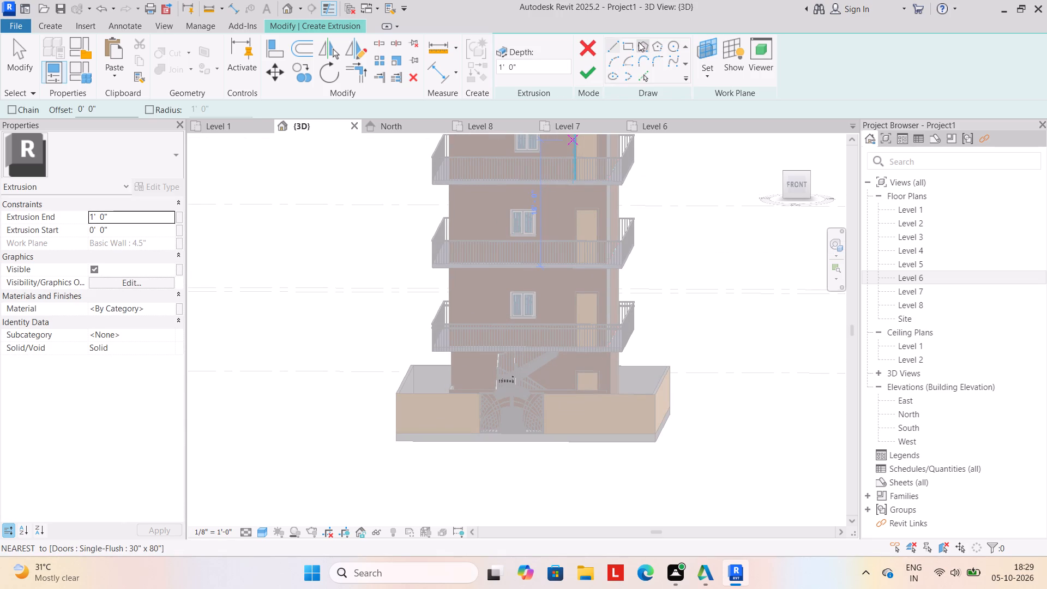
left_click(631, 46)
scroll(405, 428, "up", 4)
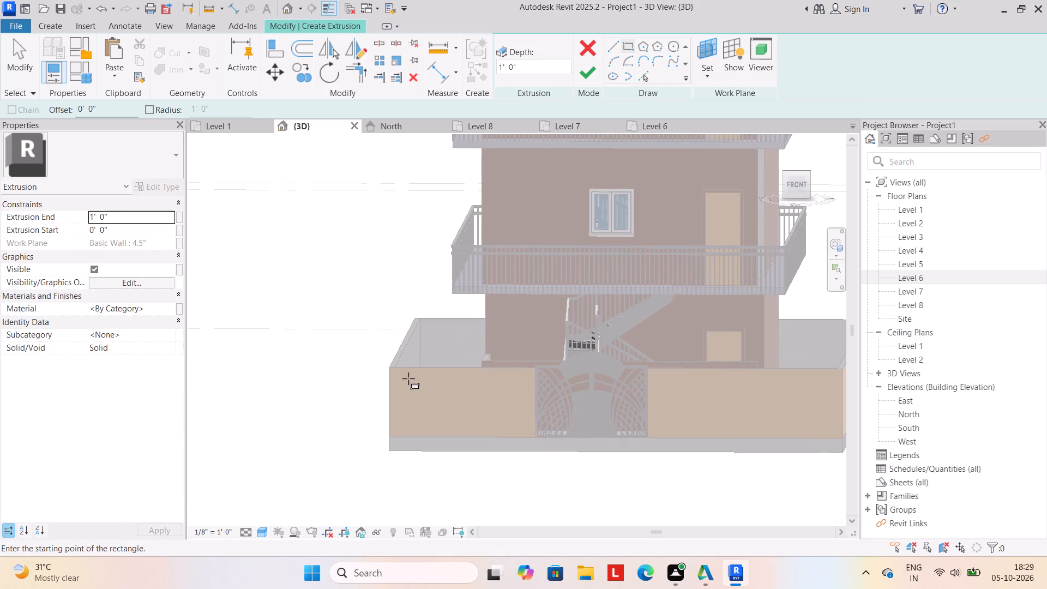
left_click(404, 378)
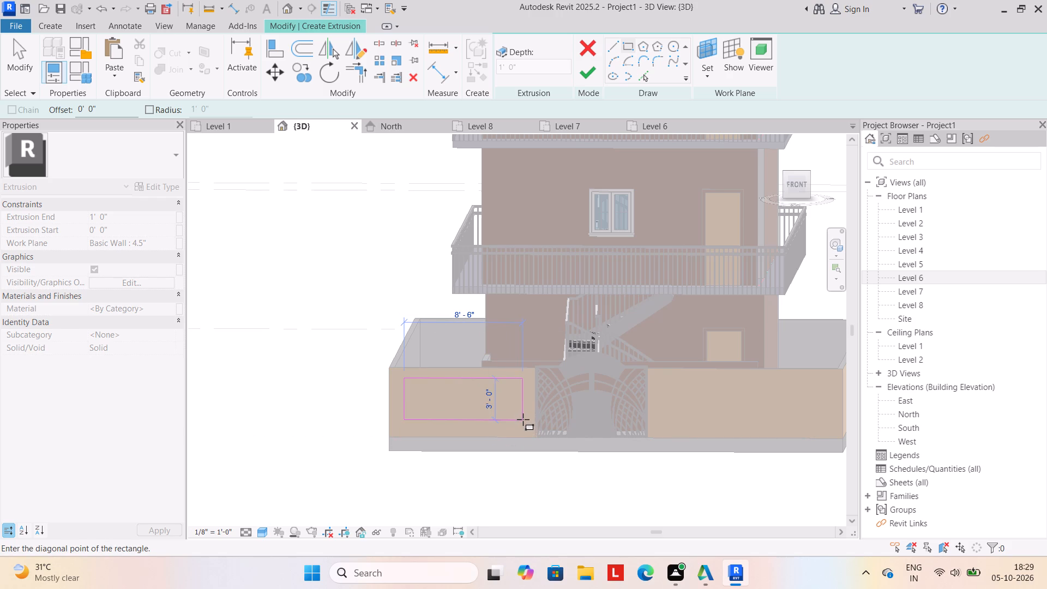
left_click(523, 419)
left_click(584, 67)
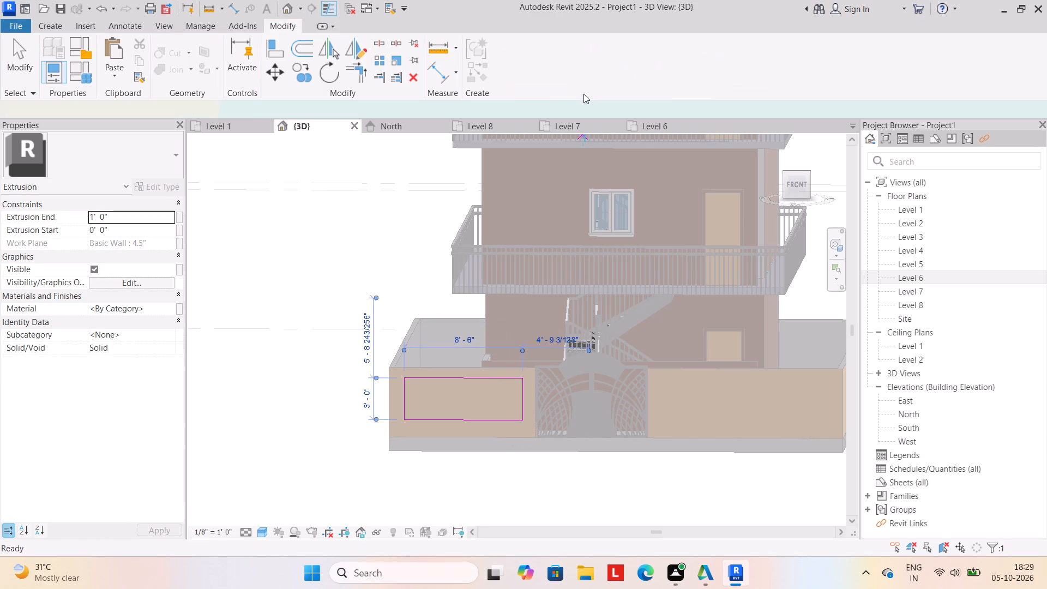
middle_click_drag(437, 472, 336, 453)
left_click(334, 451)
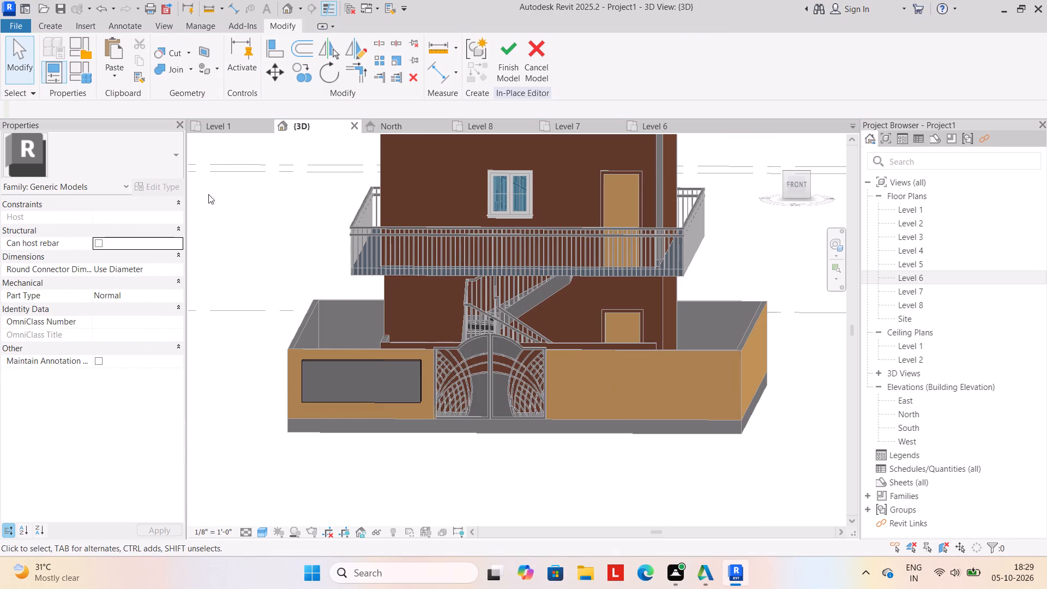
Extrude a rectangle about 11' by 3' to a 1' depth on the front boundary wall's outer face, right of the gate.
left_click(43, 25)
left_click(111, 53)
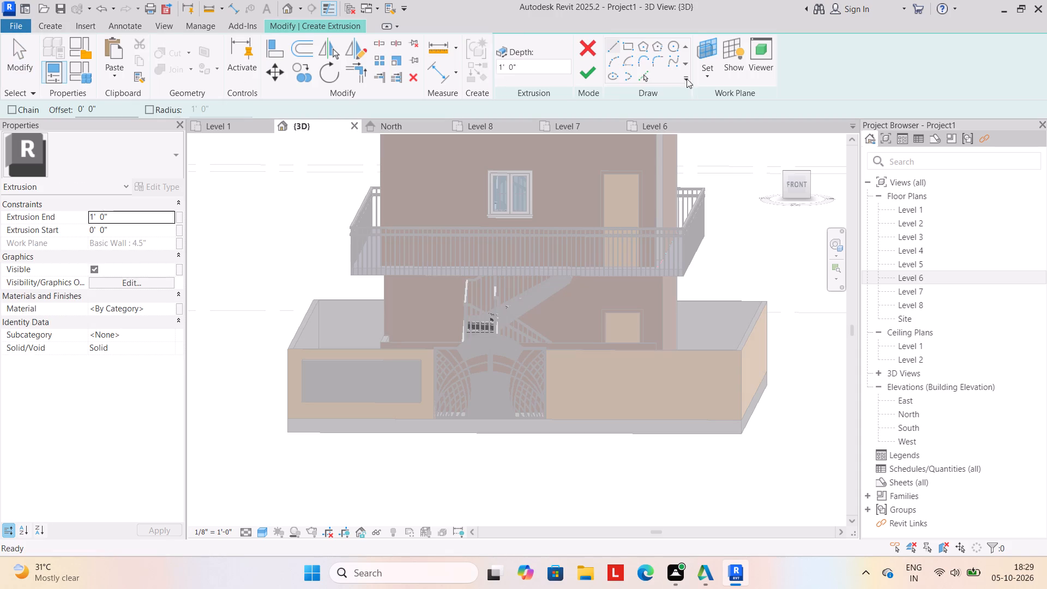
left_click(704, 77)
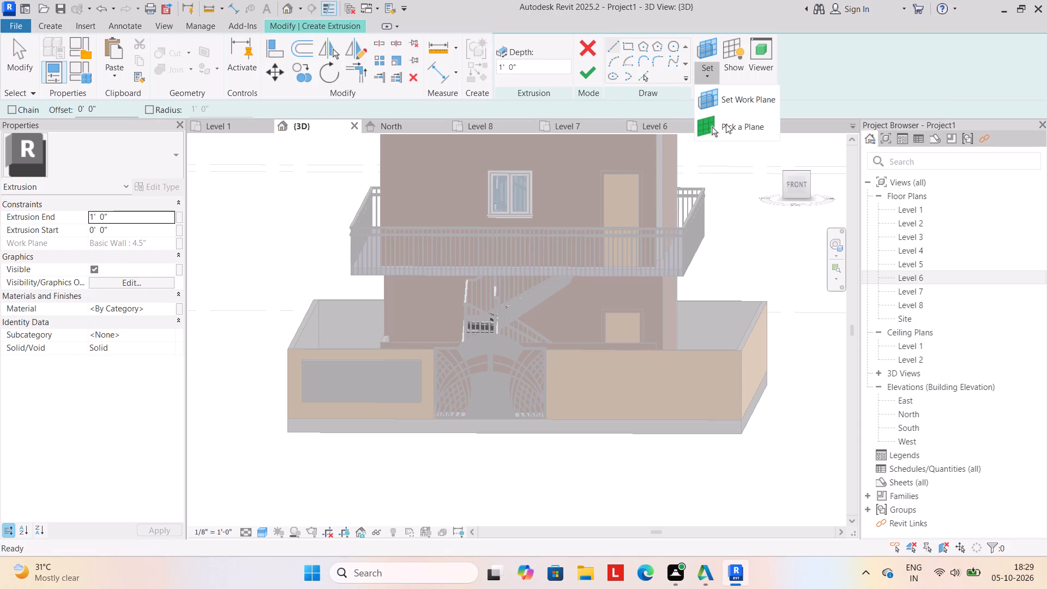
left_click(726, 124)
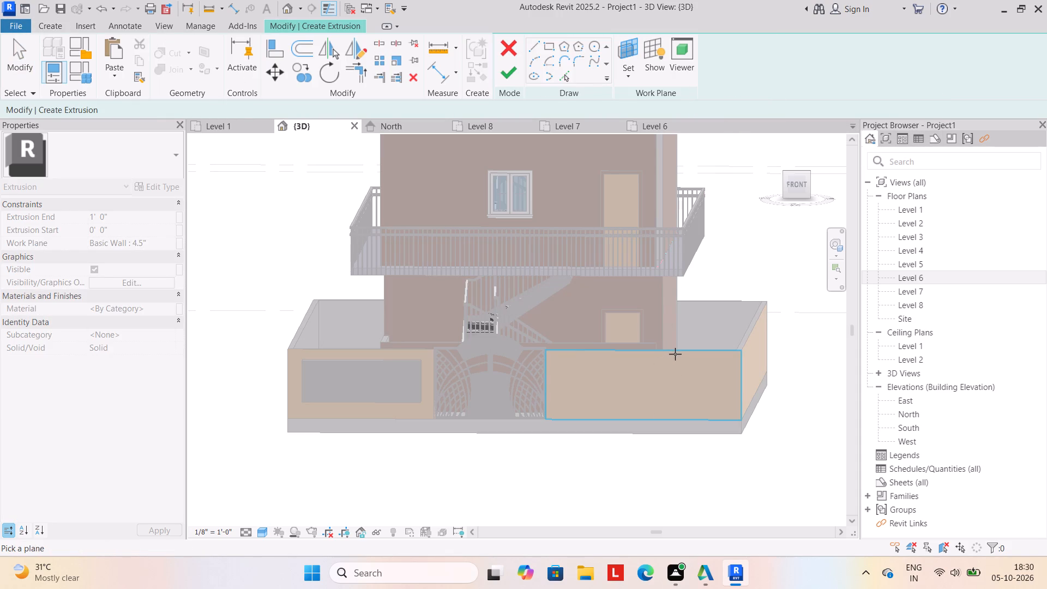
left_click(675, 354)
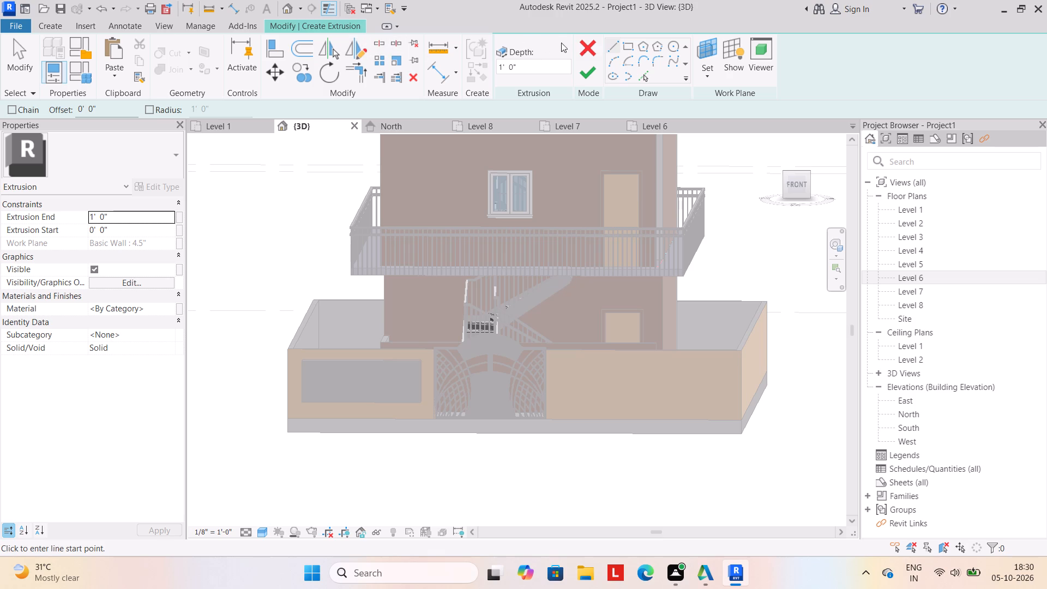
left_click(625, 46)
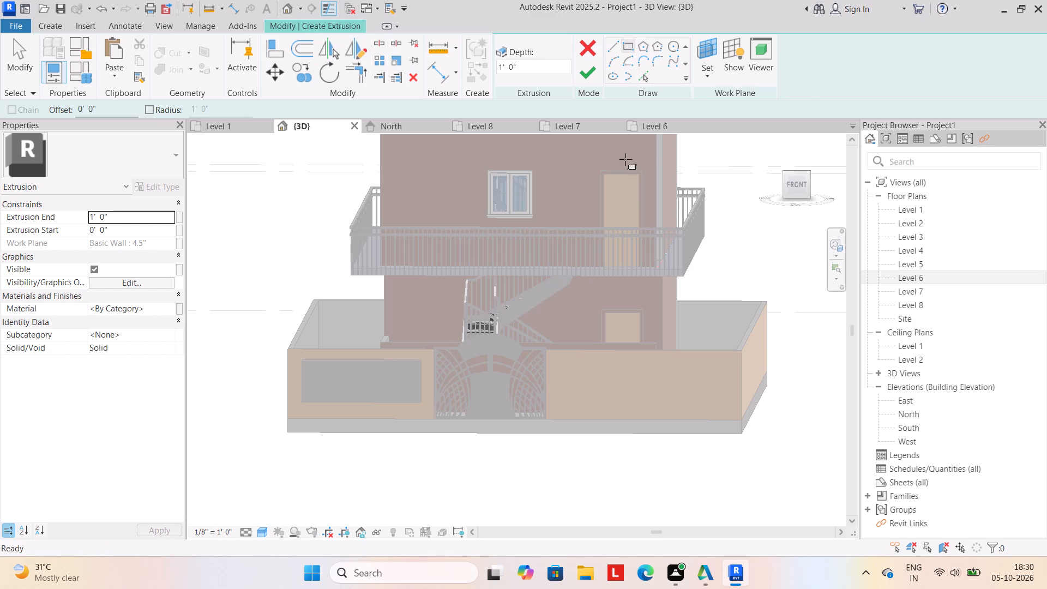
left_click(568, 368)
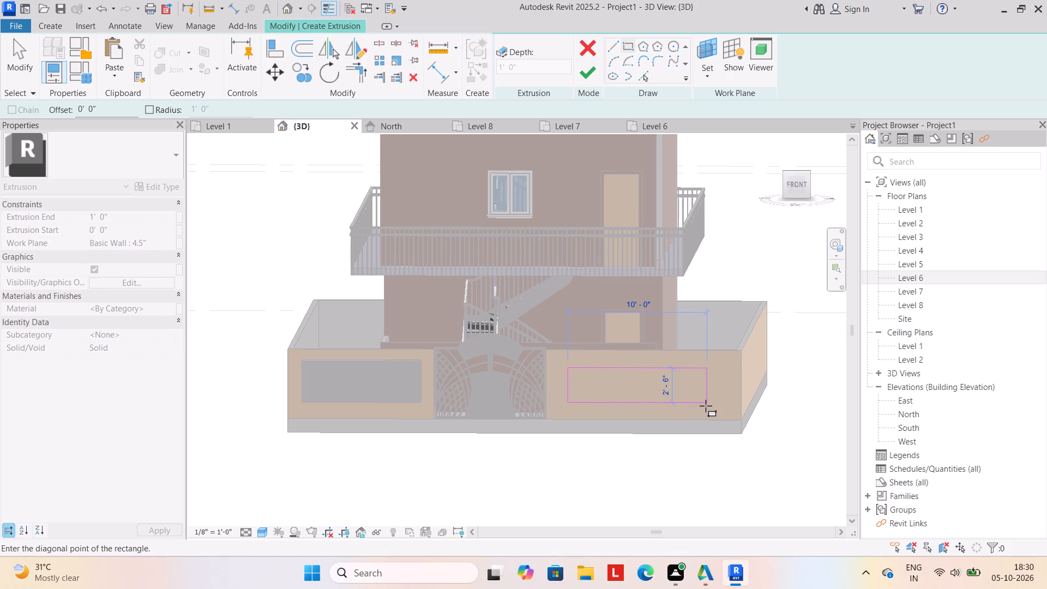
key("Escape")
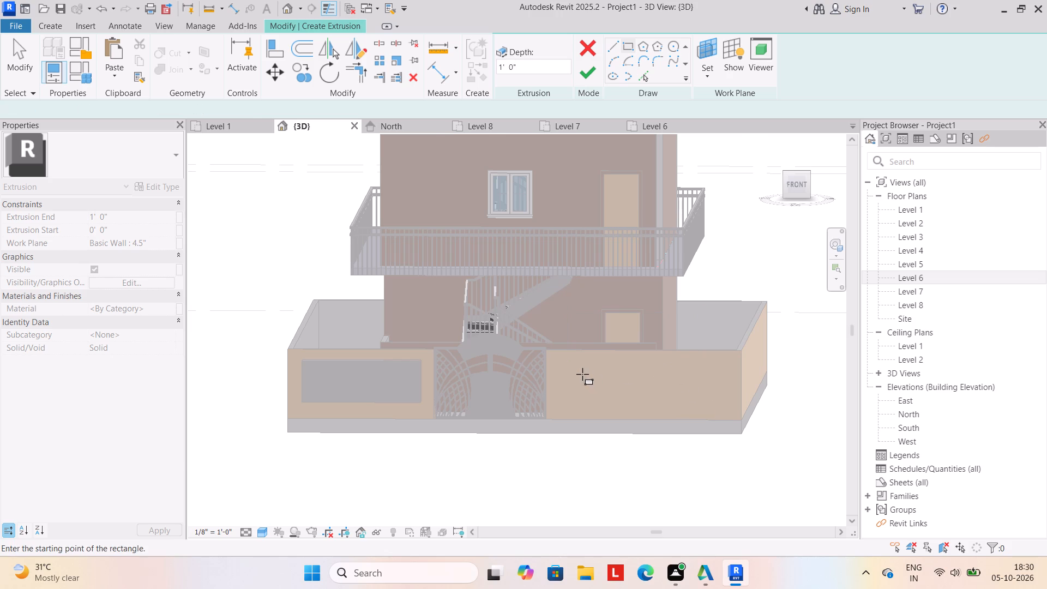
scroll(582, 374, "up", 3)
left_click(550, 354)
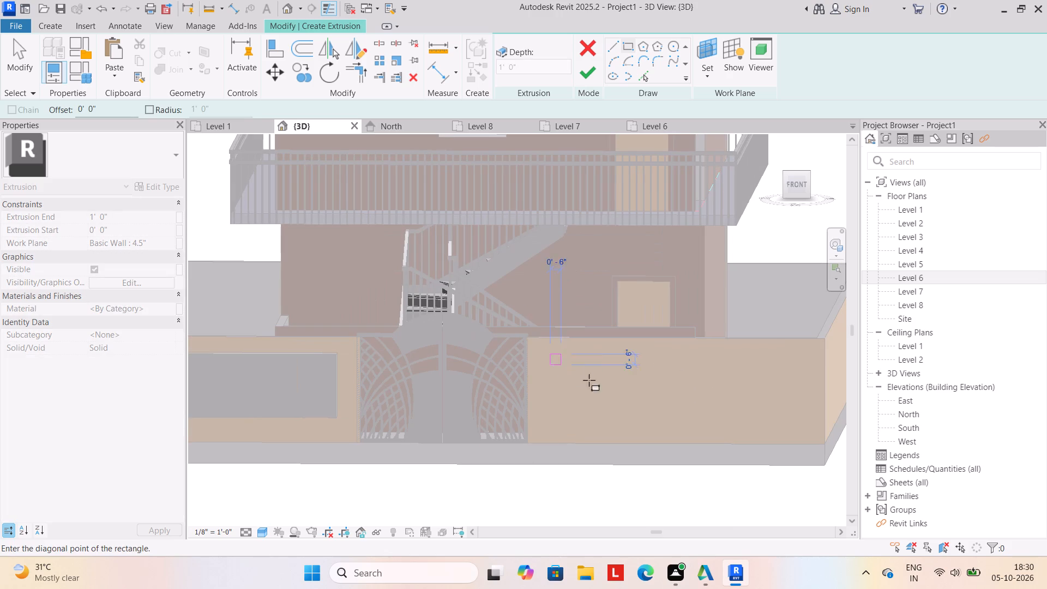
left_click(784, 422)
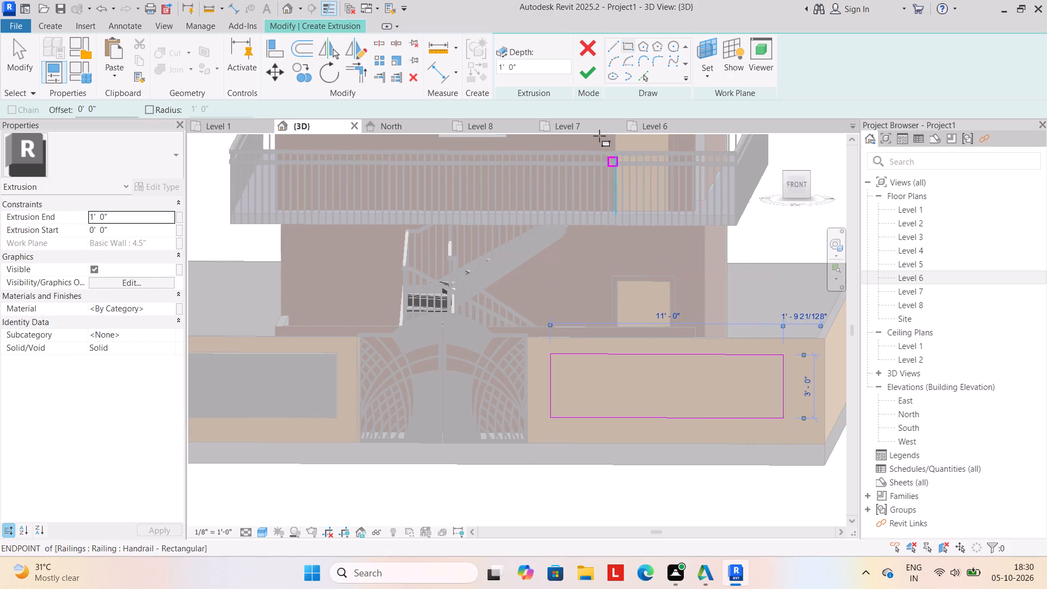
left_click(591, 78)
left_click(523, 488)
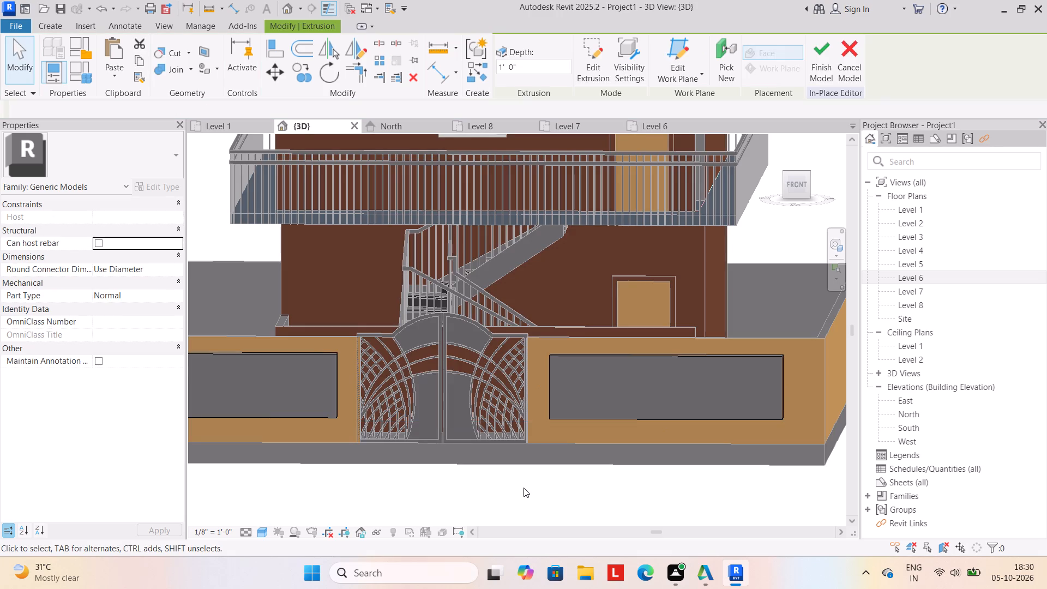
Finish the in-place model containing the two boundary-wall panels.
scroll(523, 488, "down", 2)
middle_click_drag(522, 484, 522, 429)
left_click(327, 375)
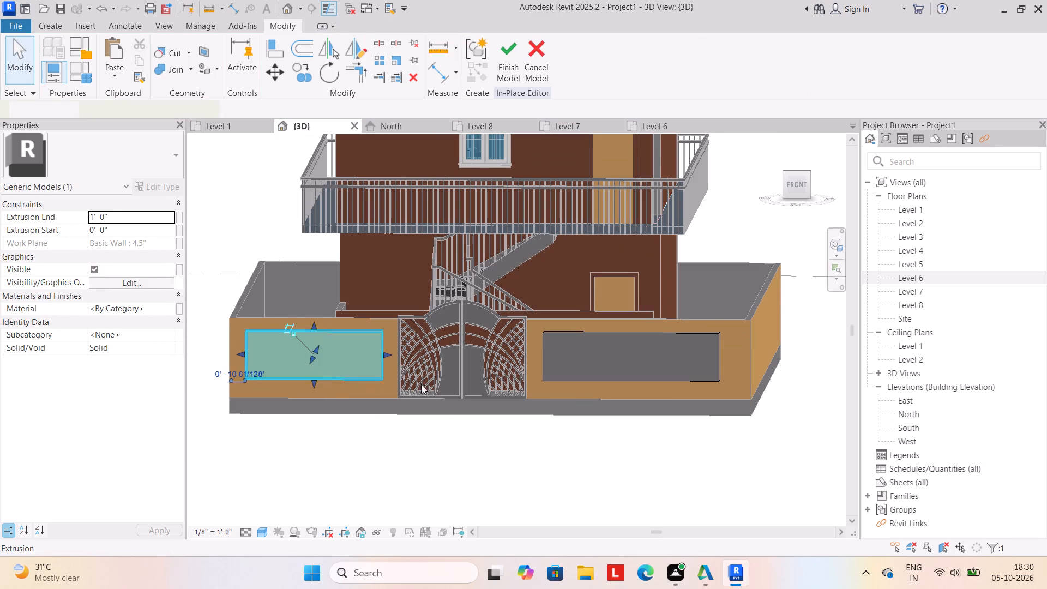
left_click(642, 377, "ctrl")
key("grave")
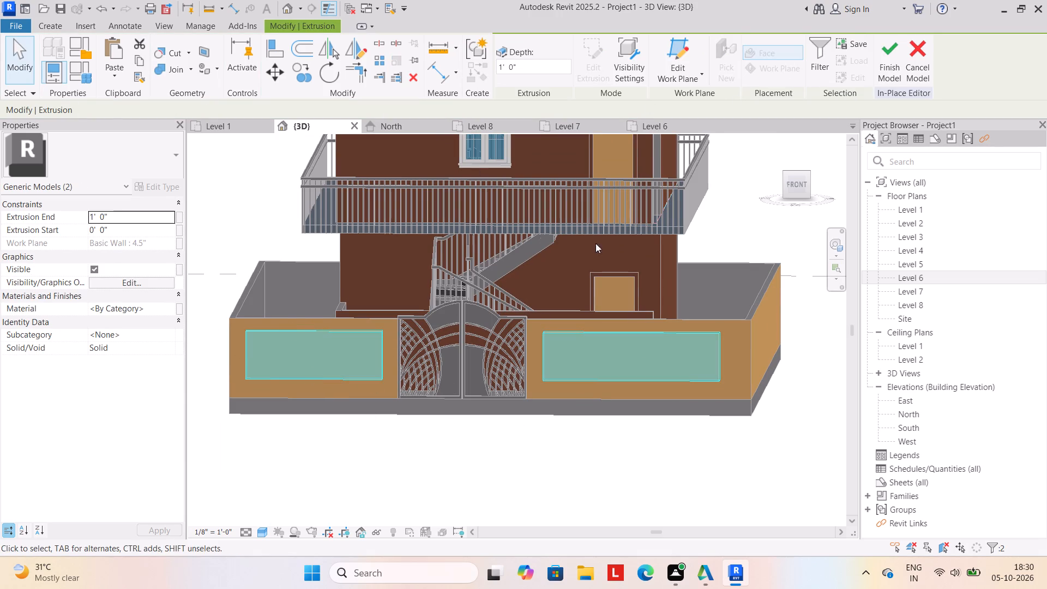
key("Escape")
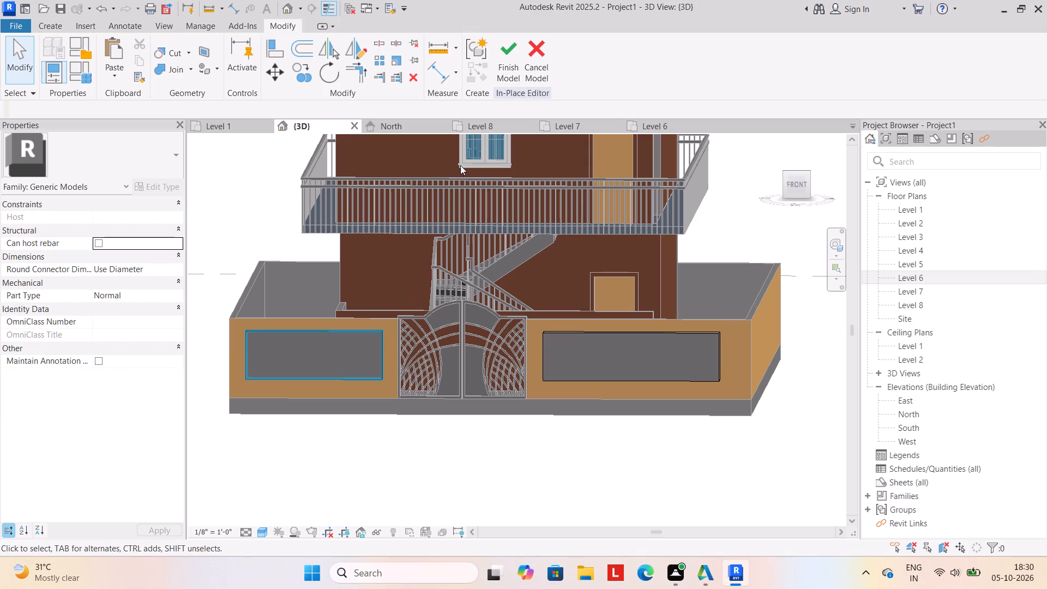
left_click(511, 70)
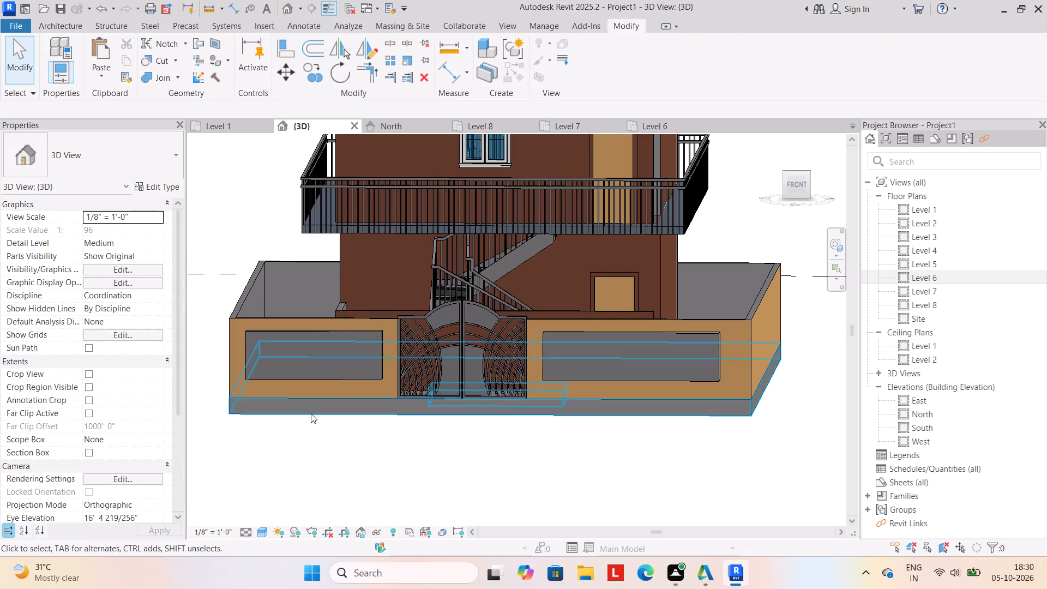
Reopen the boundary-wall panels' in-place model for editing and start the Paint tool.
left_click(324, 375)
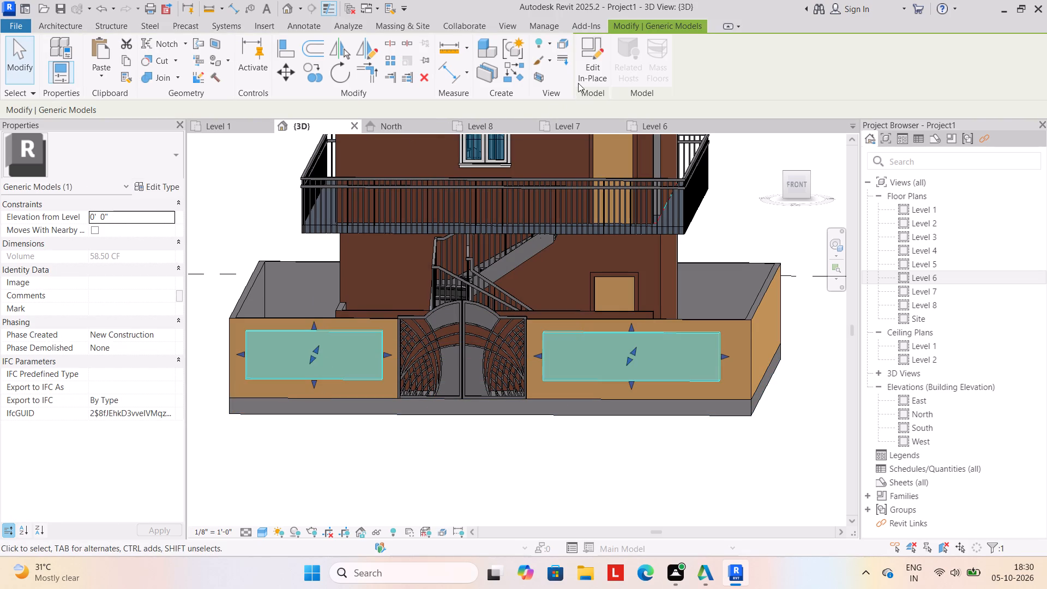
left_click(593, 60)
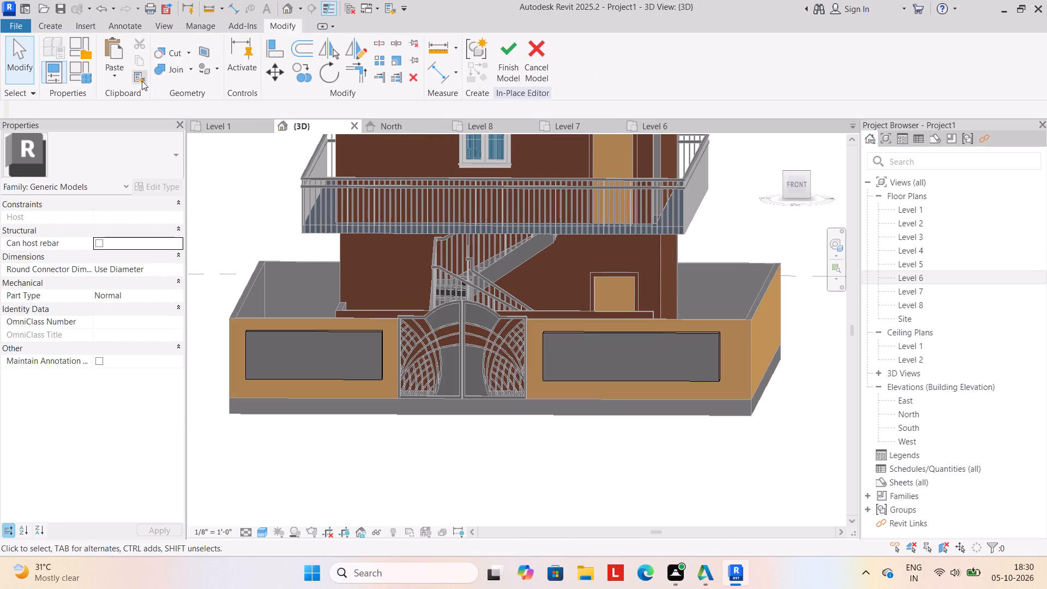
left_click(220, 68)
left_click(233, 91)
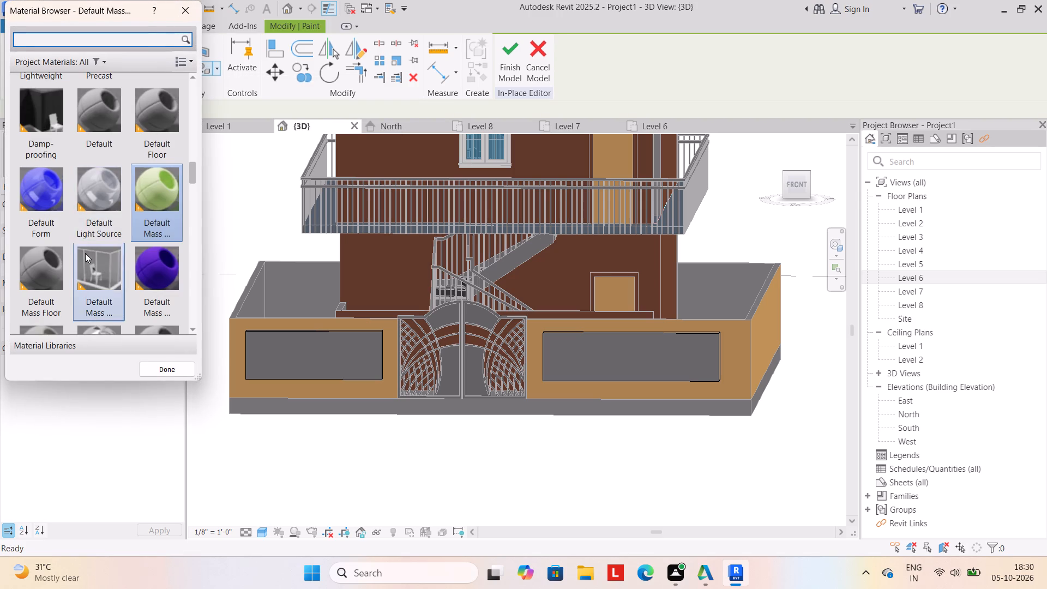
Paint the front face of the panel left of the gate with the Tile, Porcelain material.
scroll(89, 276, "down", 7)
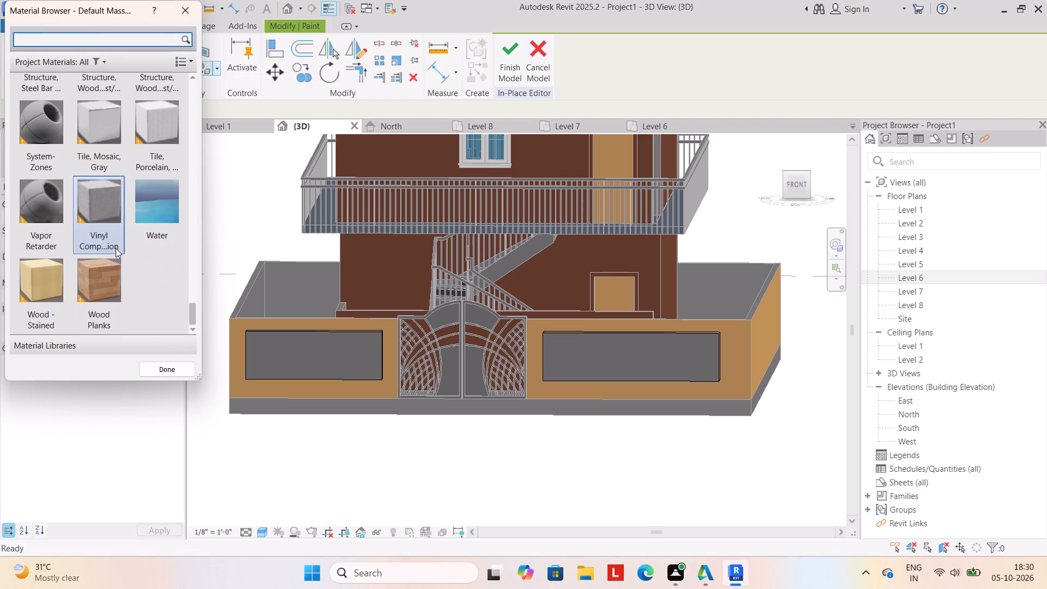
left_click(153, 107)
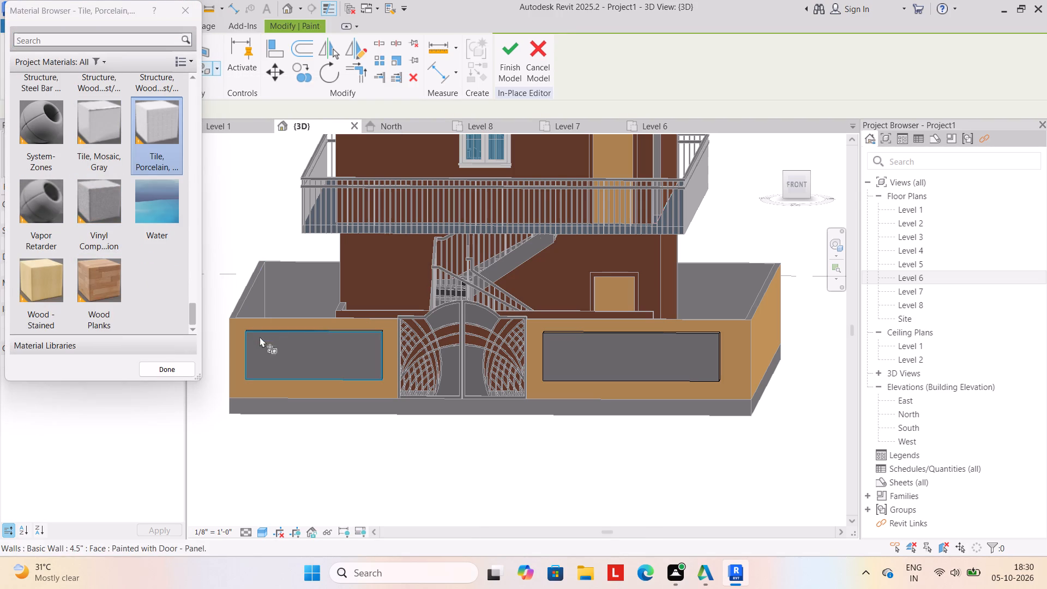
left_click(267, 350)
Paint the front faces of both boundary-wall panels with Laminate, Ivory, Matte and finish the in-place model.
scroll(76, 163, "up", 4)
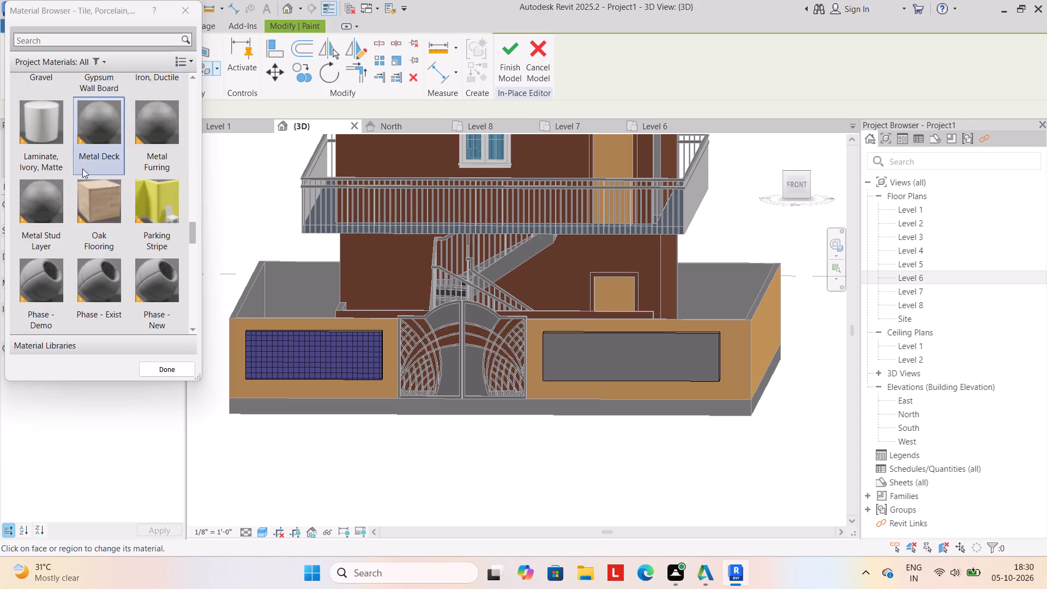
scroll(83, 169, "up", 3)
scroll(53, 202, "down", 3)
left_click(45, 120)
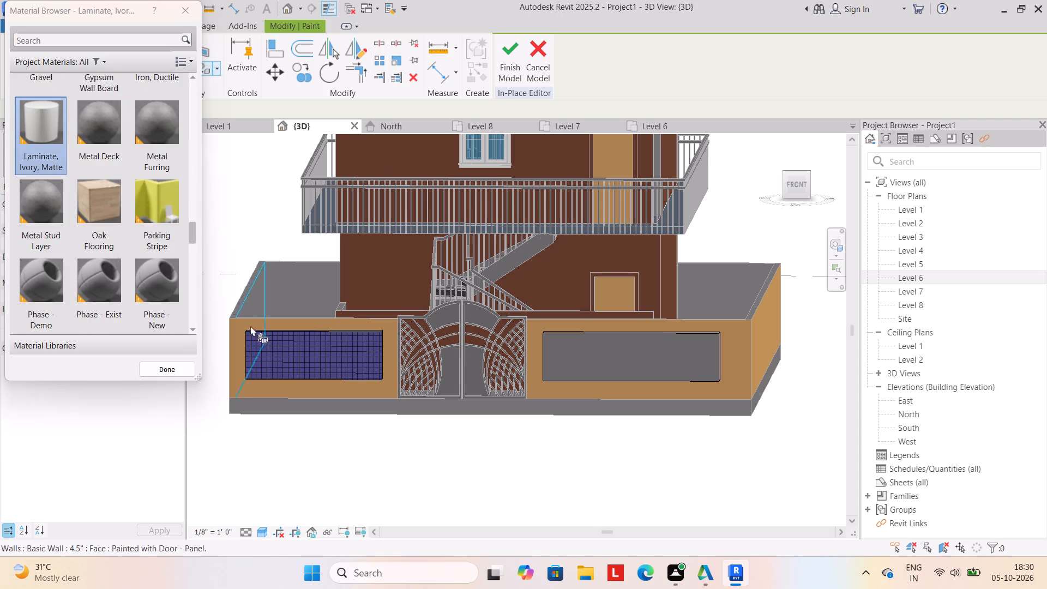
left_click(275, 359)
left_click(545, 366)
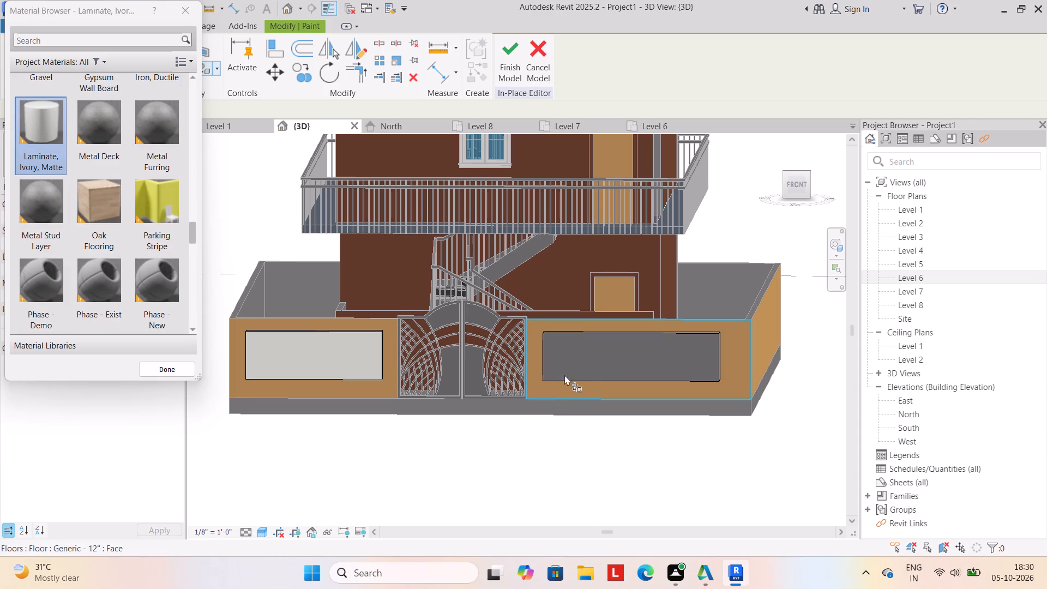
left_click(596, 373)
scroll(526, 411, "down", 3)
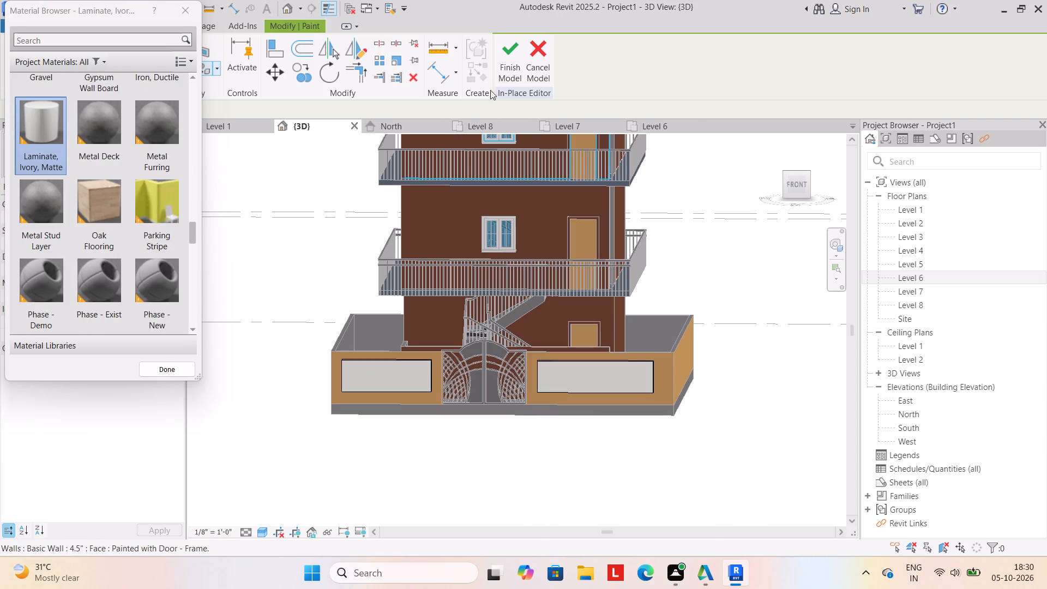
left_click(505, 62)
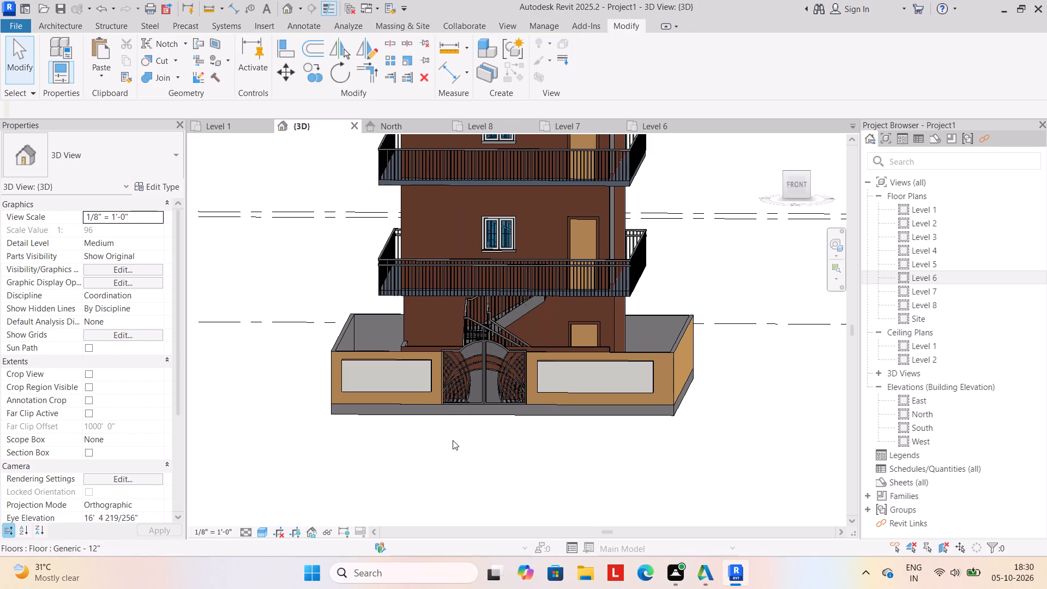
Create a rectangular Grassland - 16" toposolid on Level 1 around the boundary wall, about 12' 4" past its north side and 8' past its east side.
scroll(443, 471, "down", 1)
middle_click_drag(440, 484, 432, 536, "shift")
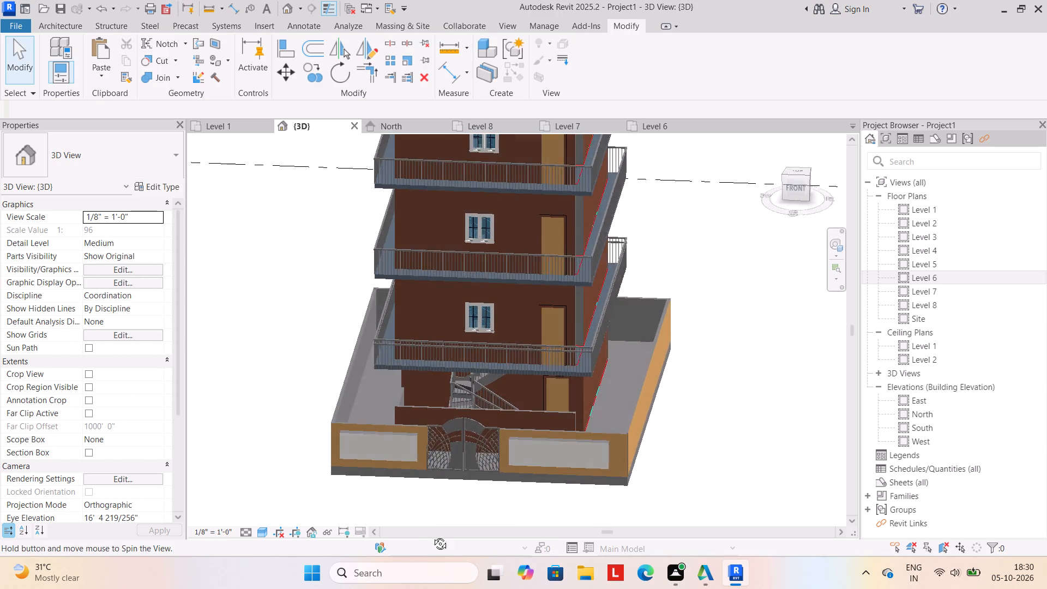
middle_click_drag(432, 536, 448, 471, "shift")
left_click(396, 28)
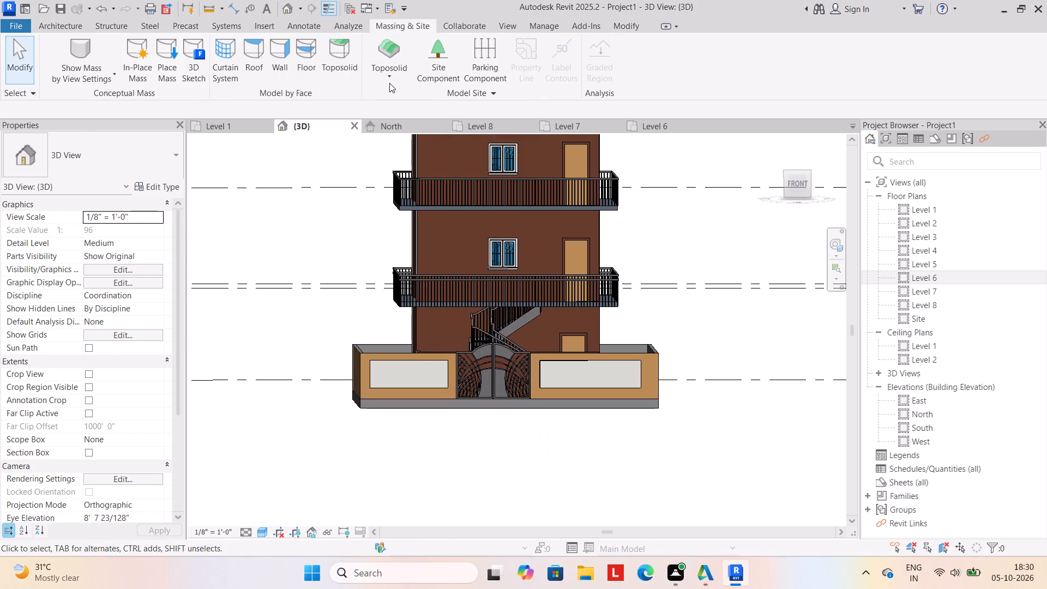
left_click(389, 81)
left_click(397, 100)
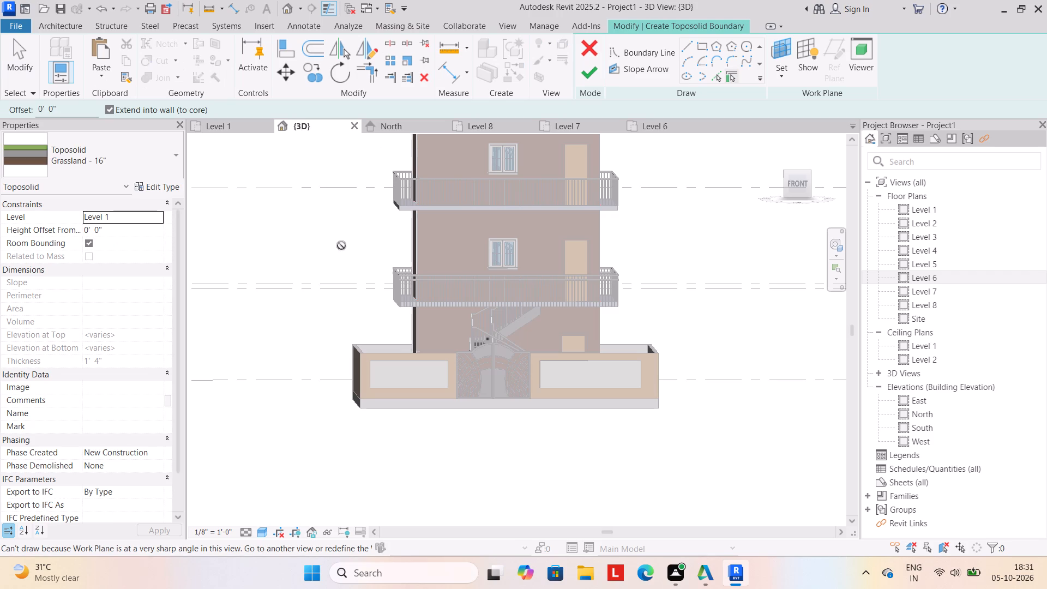
left_click(219, 123)
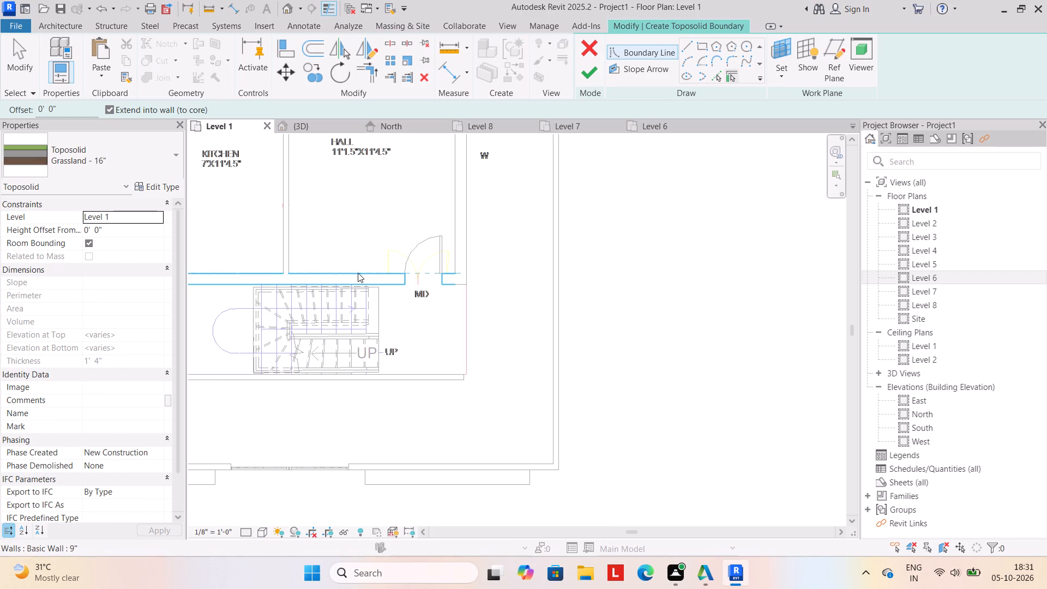
scroll(359, 287, "down", 10)
middle_click_drag(343, 294, 415, 313)
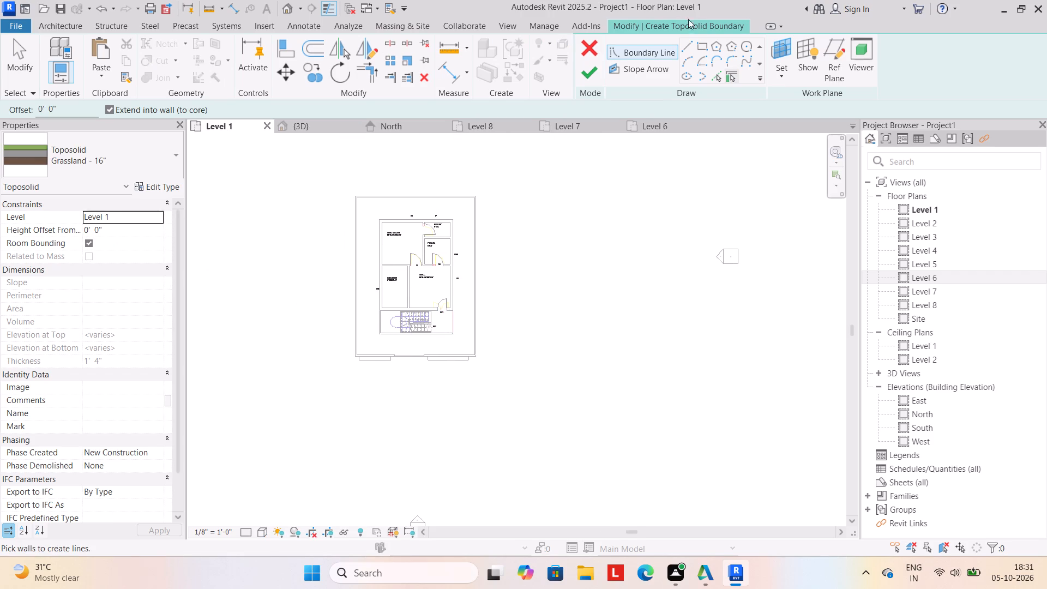
left_click(705, 43)
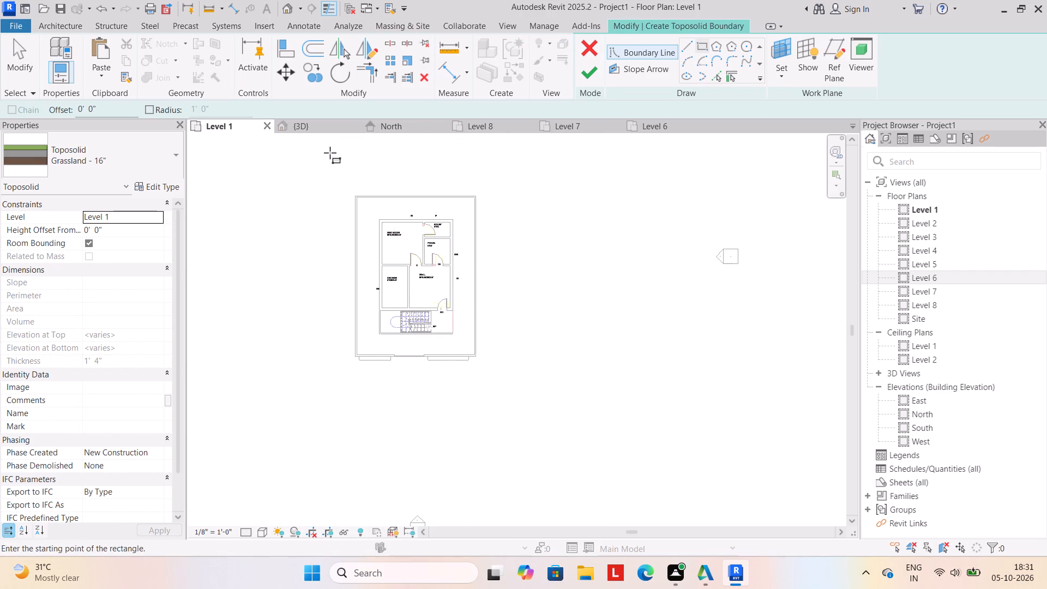
left_click(327, 151)
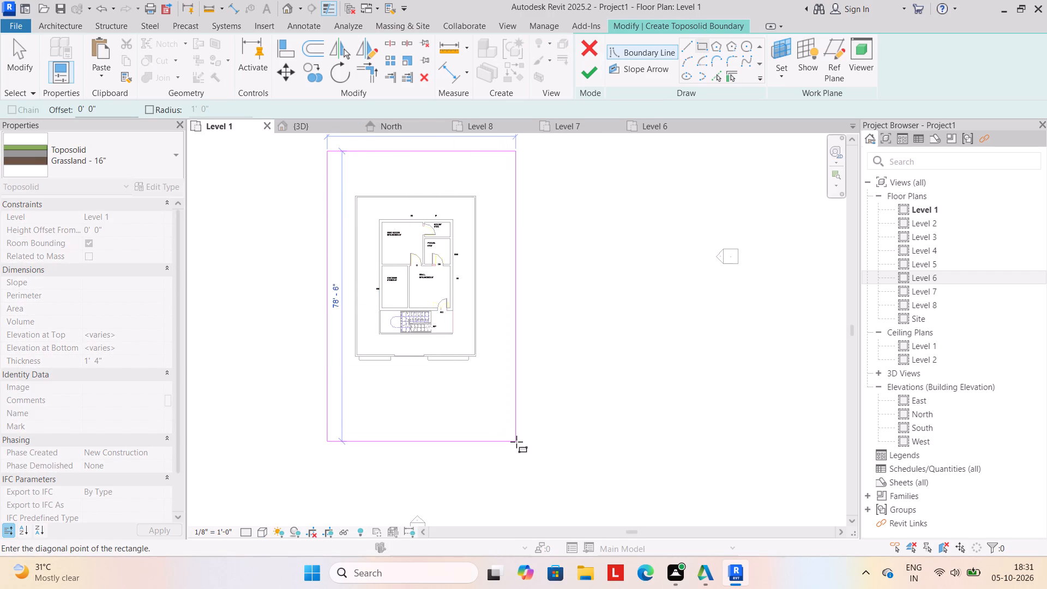
left_click(504, 443)
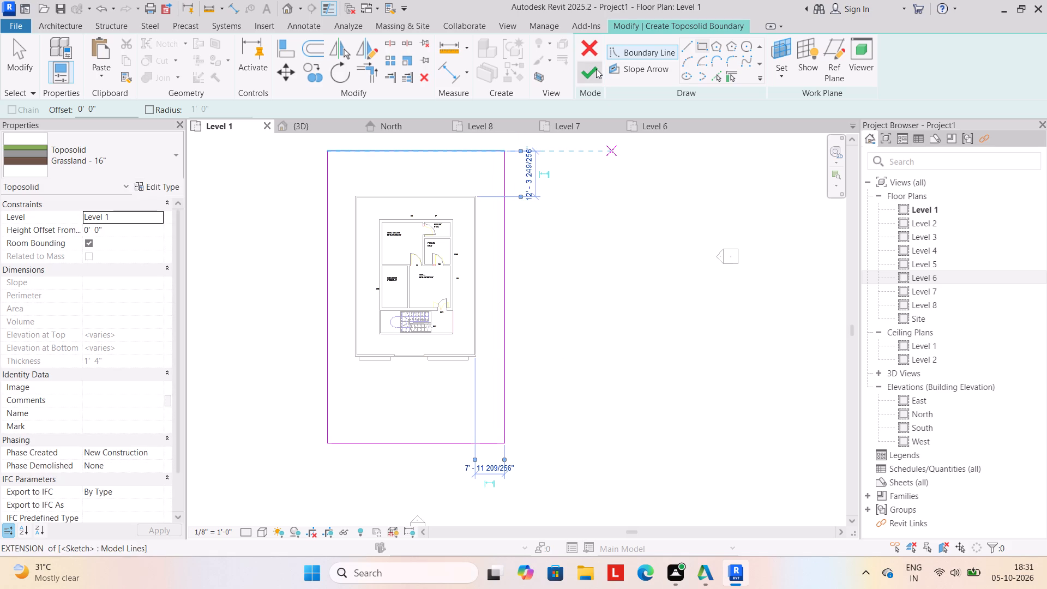
left_click(595, 69)
left_click(596, 252)
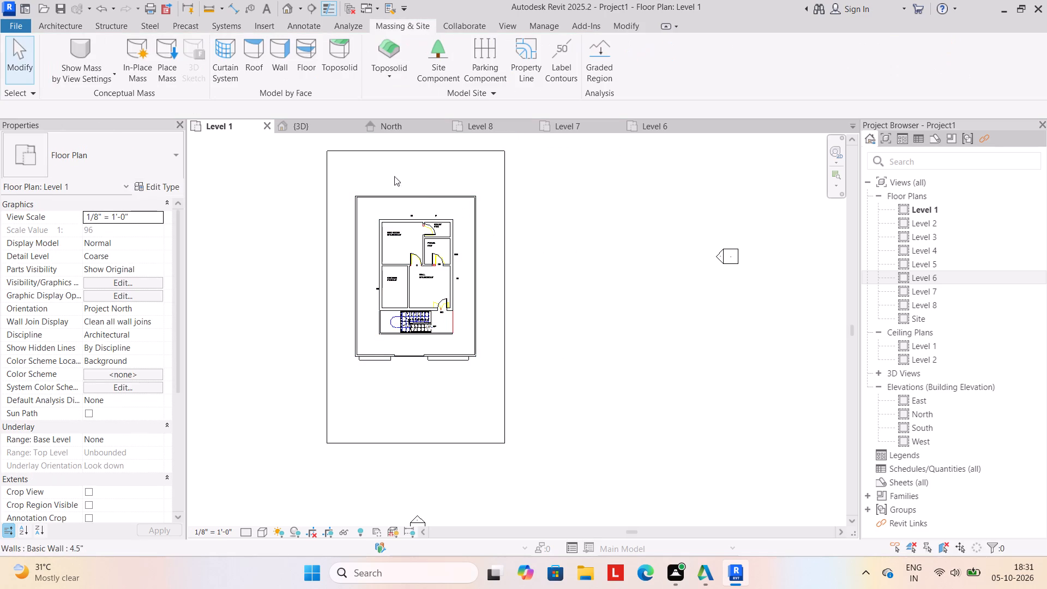
left_click(306, 129)
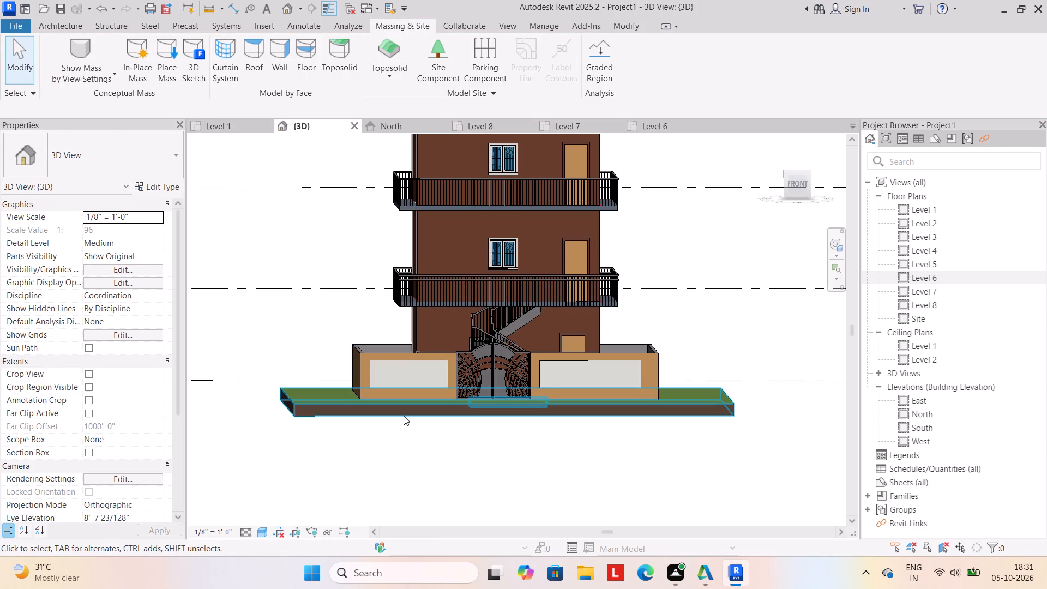
Set the grassland toposolid's height offset from Level 1 to -0' 6".
left_click(404, 416)
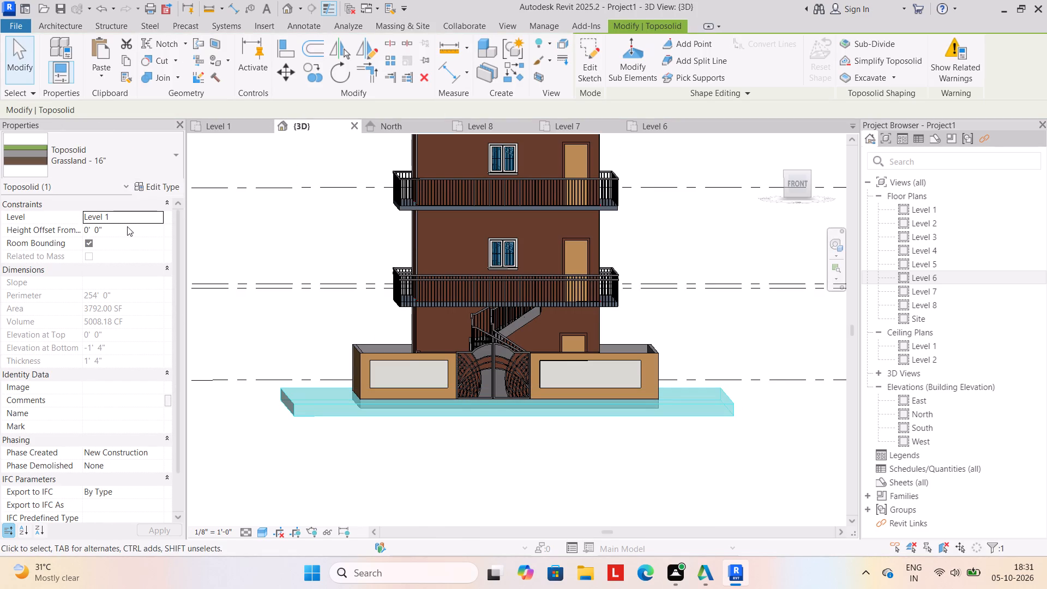
left_click(127, 226)
key("minus")
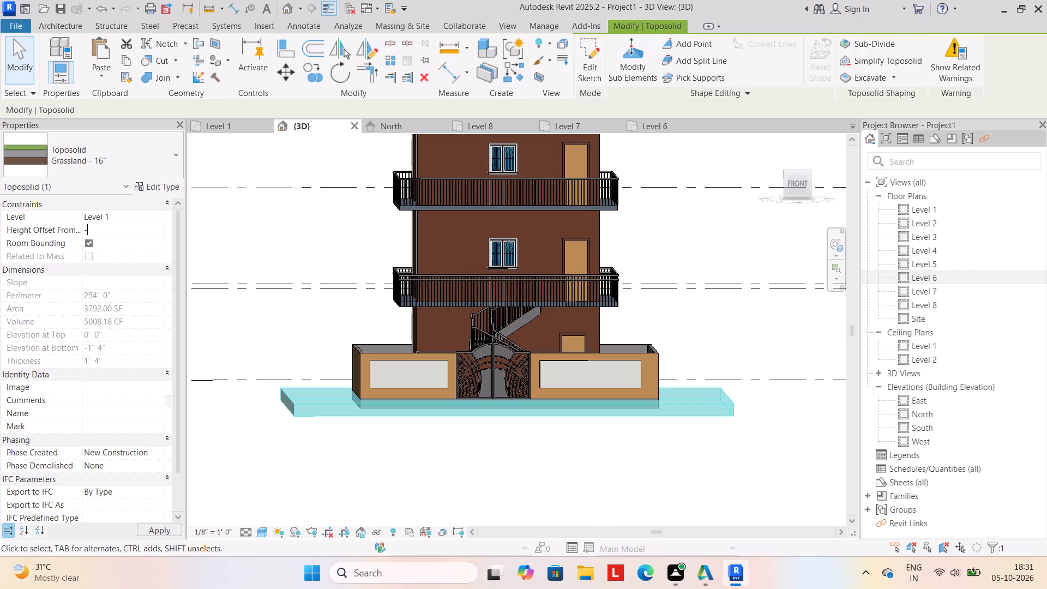
type("6\"")
key("Return")
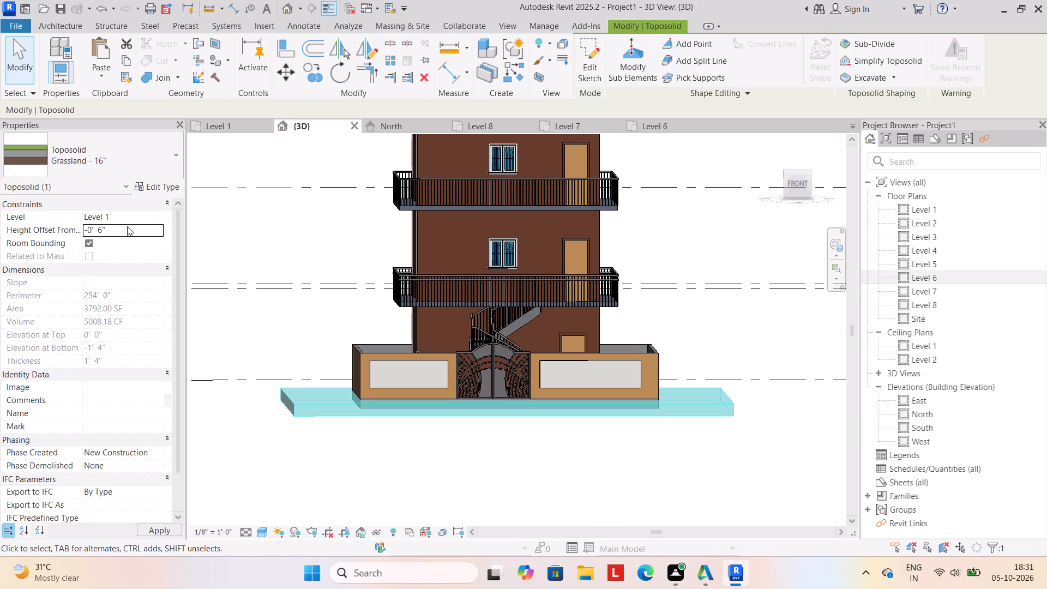
left_click(370, 471)
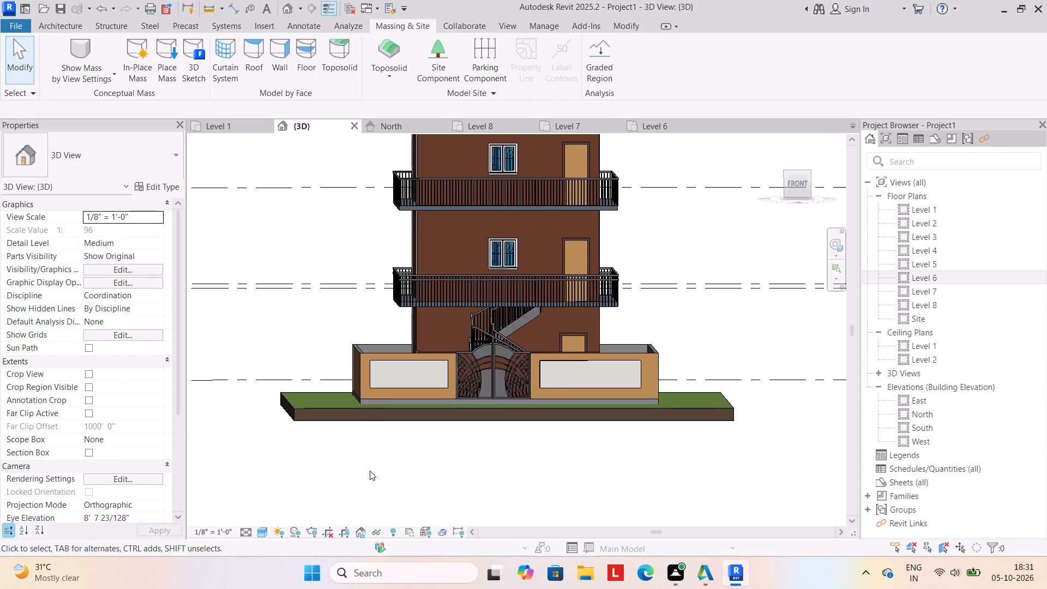
Load the Bamboo_plant_16776 family from the SHUBHAM CITY "tree and plant" folder for use as a site component.
middle_click_drag(409, 440, 409, 503, "shift")
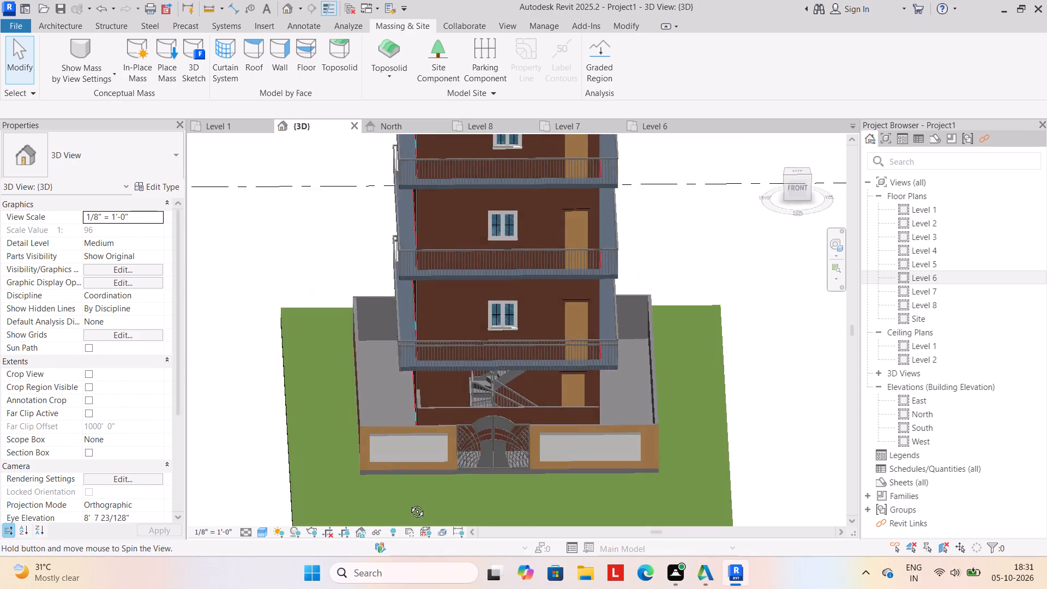
middle_click_drag(409, 503, 416, 470, "shift")
middle_click_drag(425, 462, 392, 444)
middle_click_drag(409, 465, 406, 467, "shift")
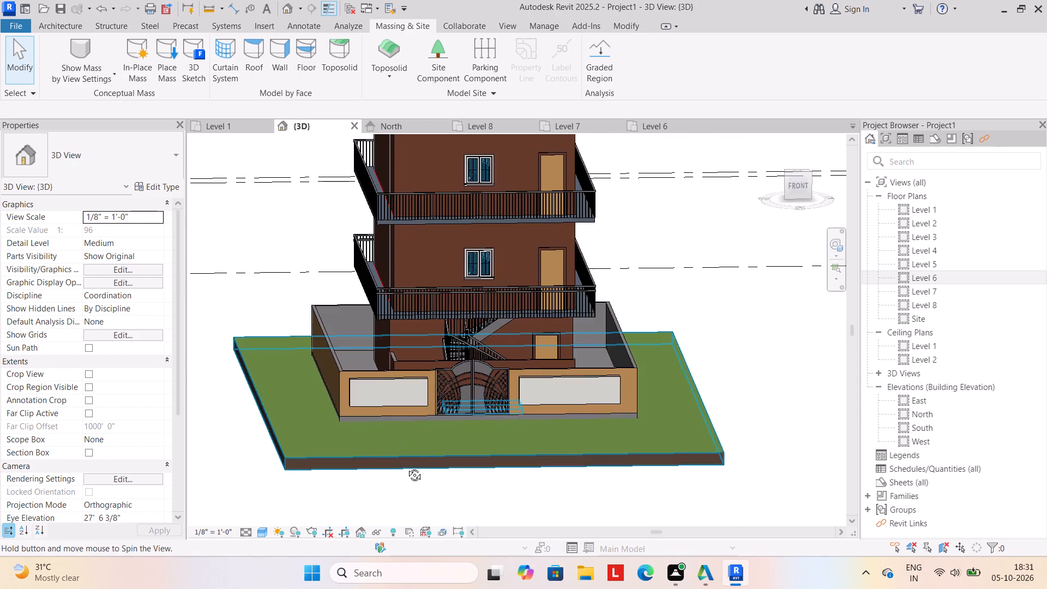
middle_click_drag(406, 467, 398, 465, "shift")
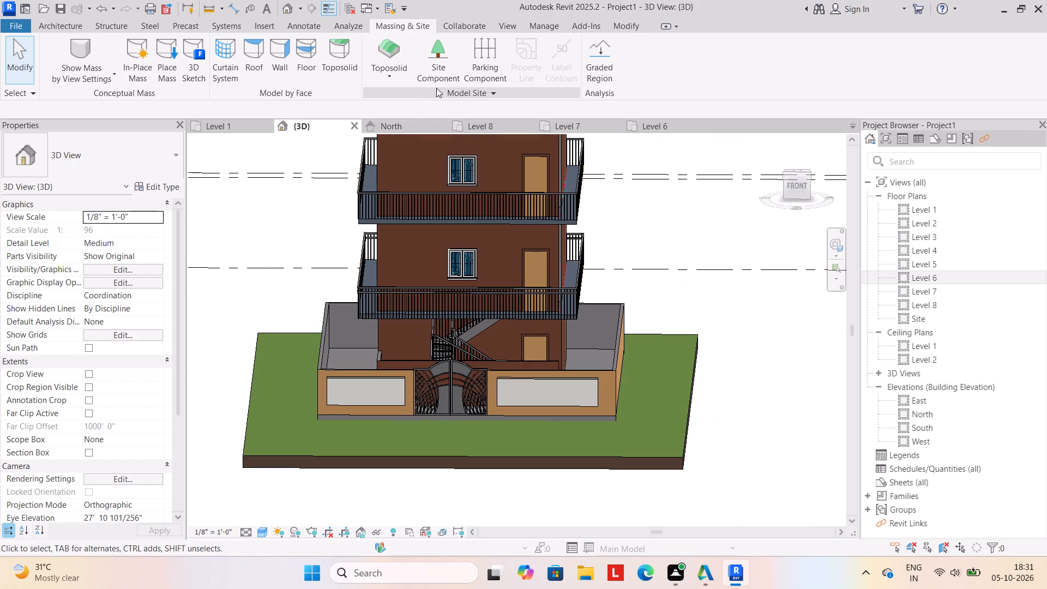
left_click(438, 74)
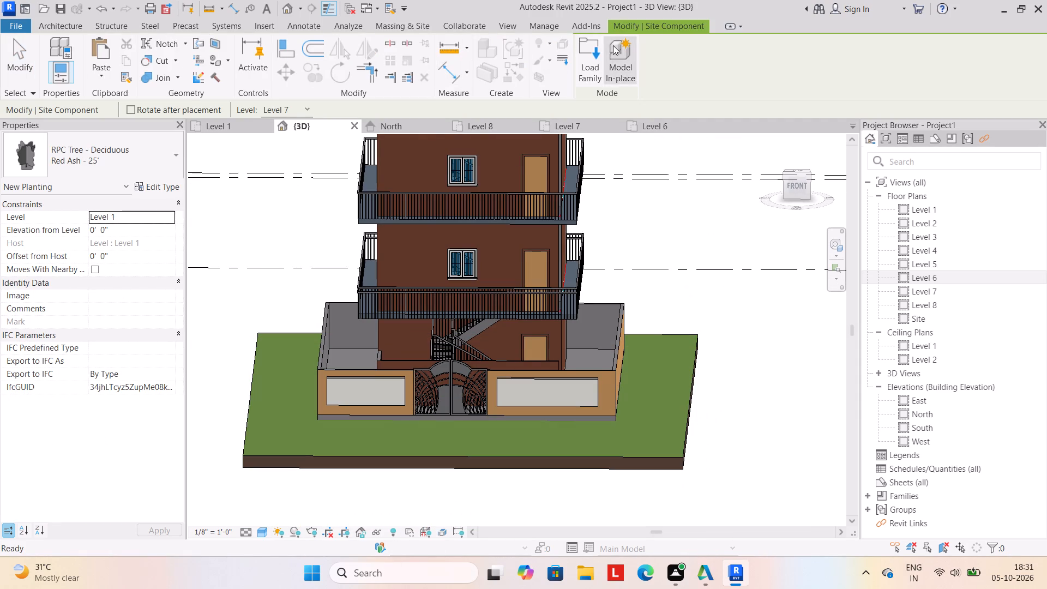
left_click(590, 57)
scroll(559, 298, "down", 3)
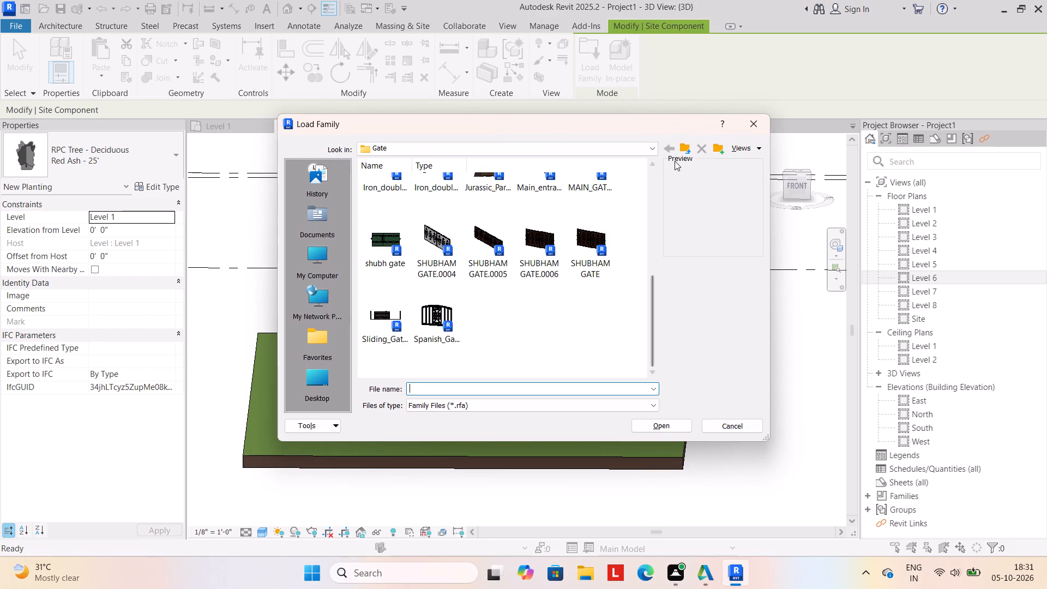
left_click(689, 145)
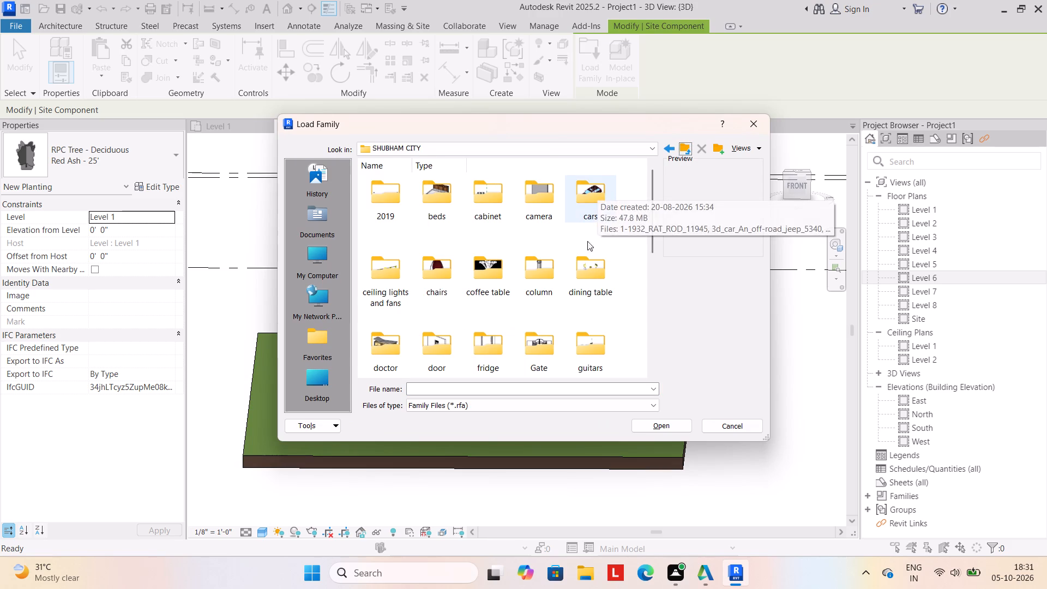
scroll(616, 269, "down", 2)
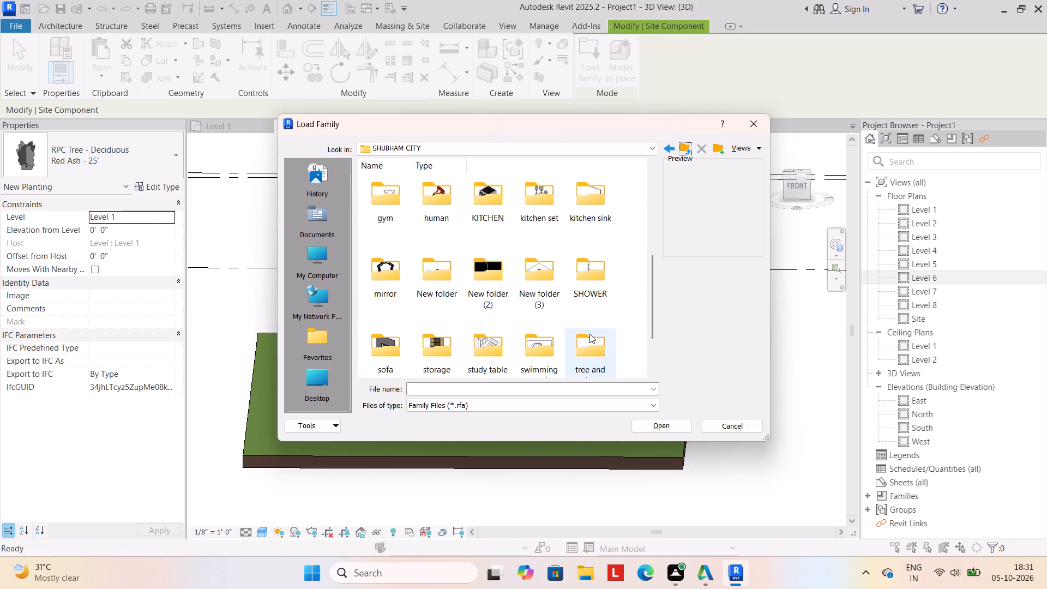
scroll(589, 334, "down", 1)
left_click(593, 267)
double_click(594, 274)
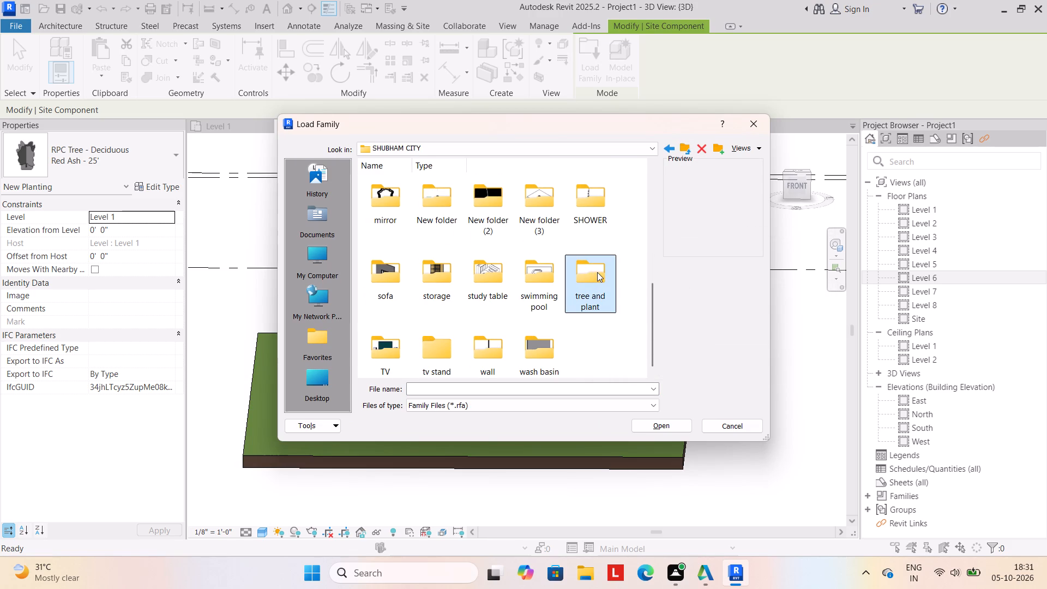
double_click(597, 278)
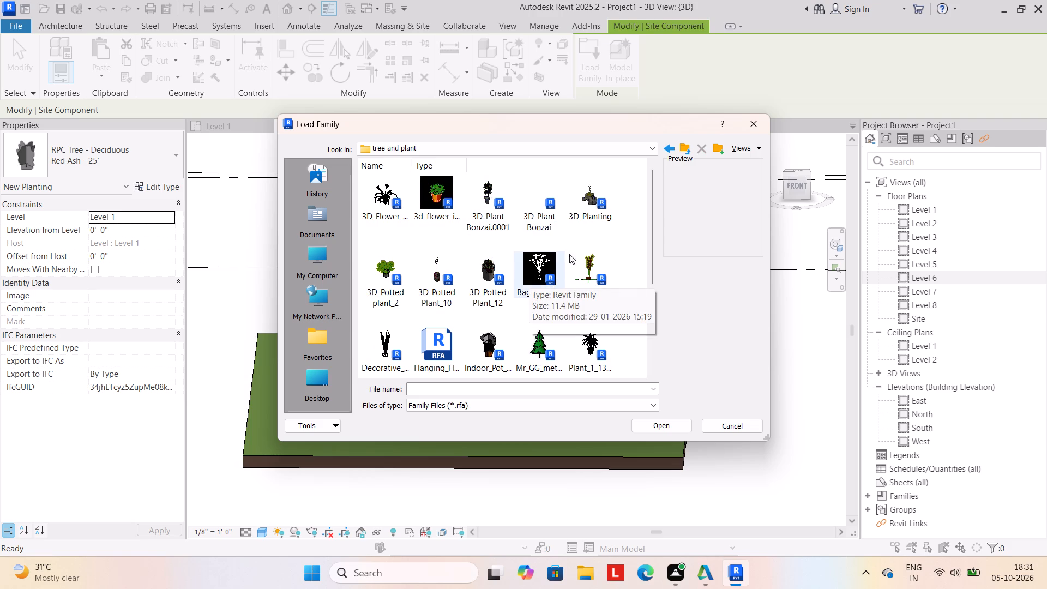
left_click(583, 260)
left_click(669, 425)
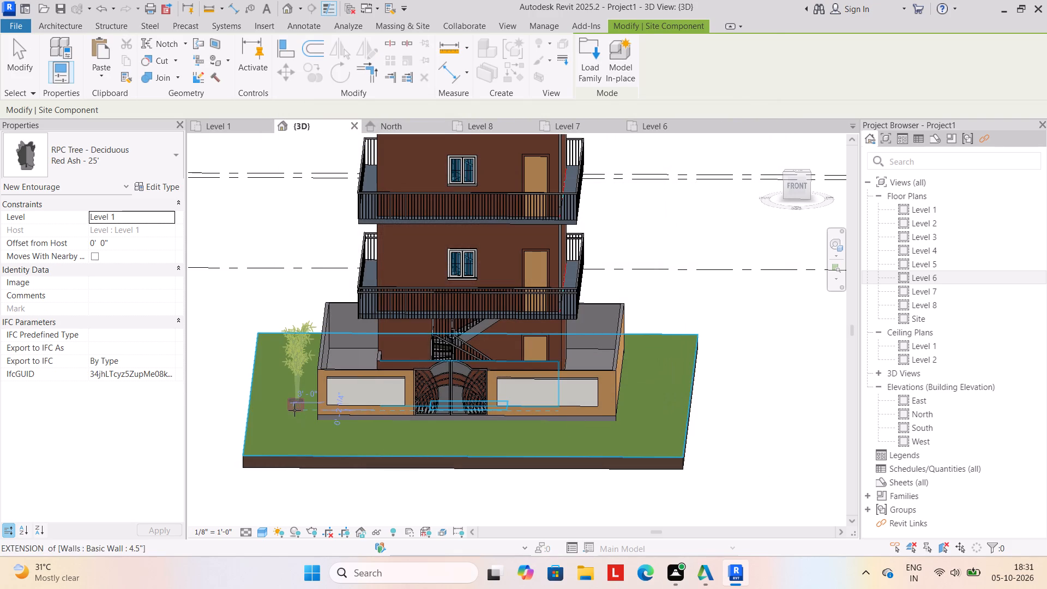
Place one bamboo plant on the grass beside each front corner of the boundary wall.
left_click(297, 415)
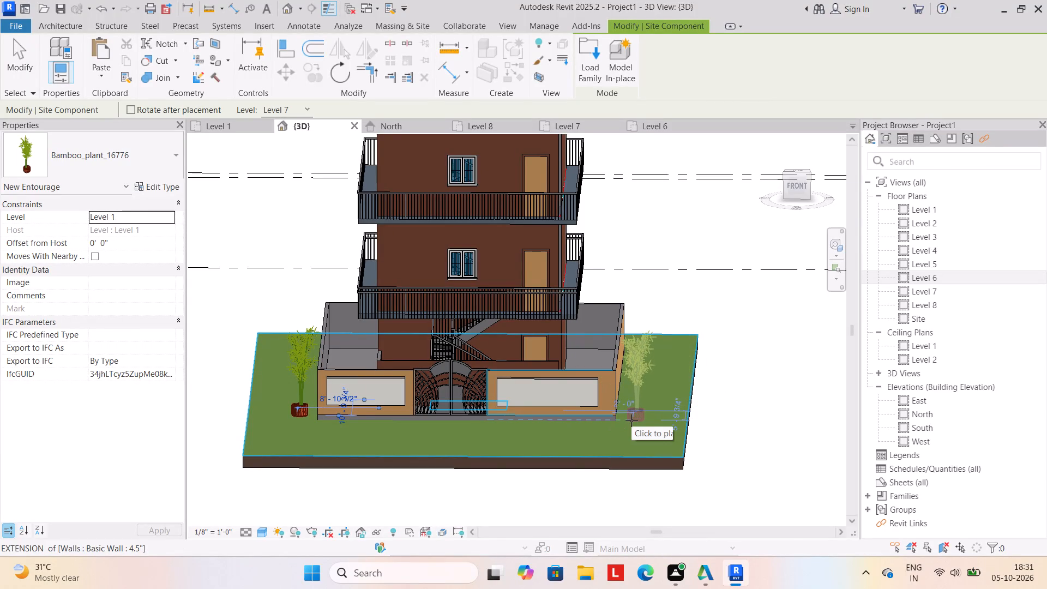
left_click(631, 420)
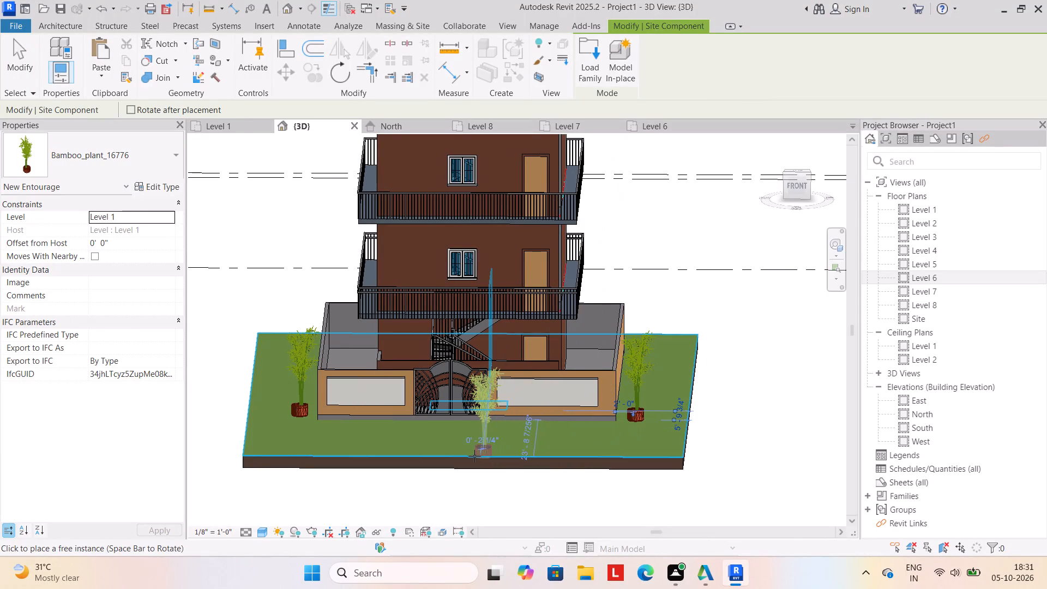
key("Escape")
key("Escape")
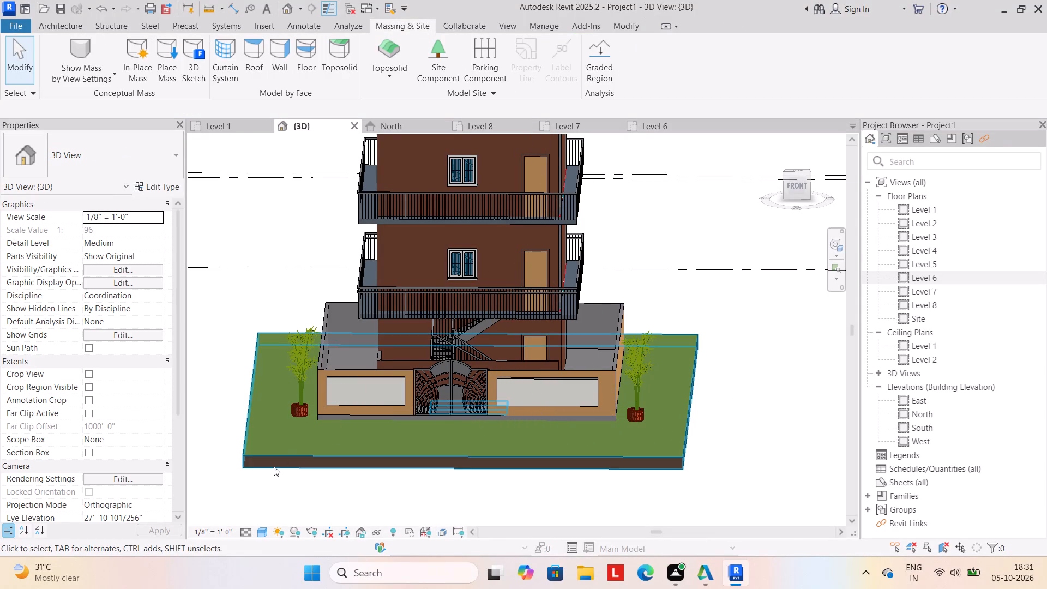
Start a new in-place component in the Generic Models category.
left_click(66, 25)
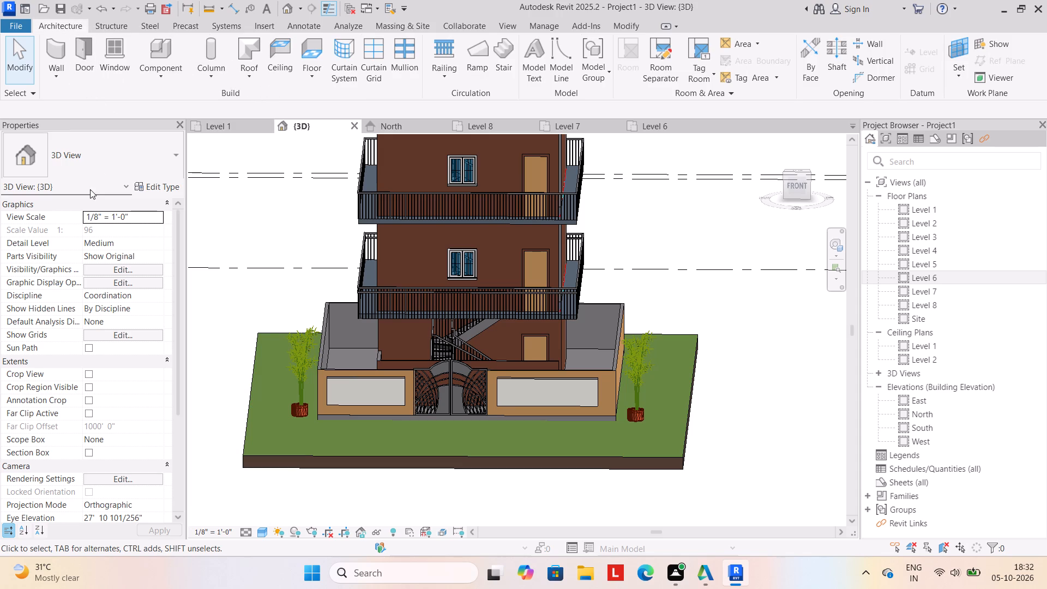
left_click(155, 86)
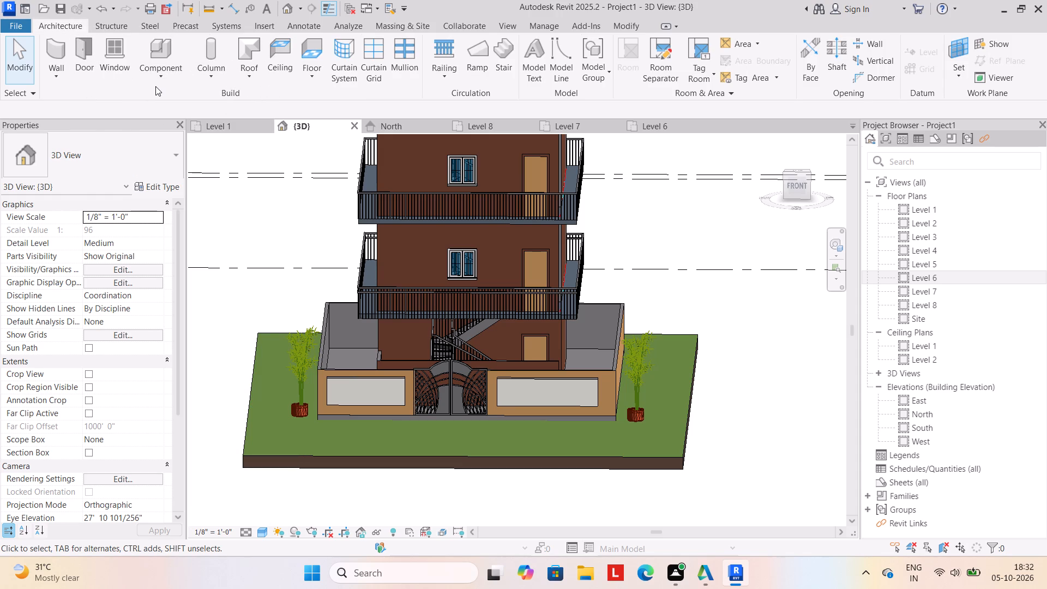
left_click(160, 77)
left_click(171, 124)
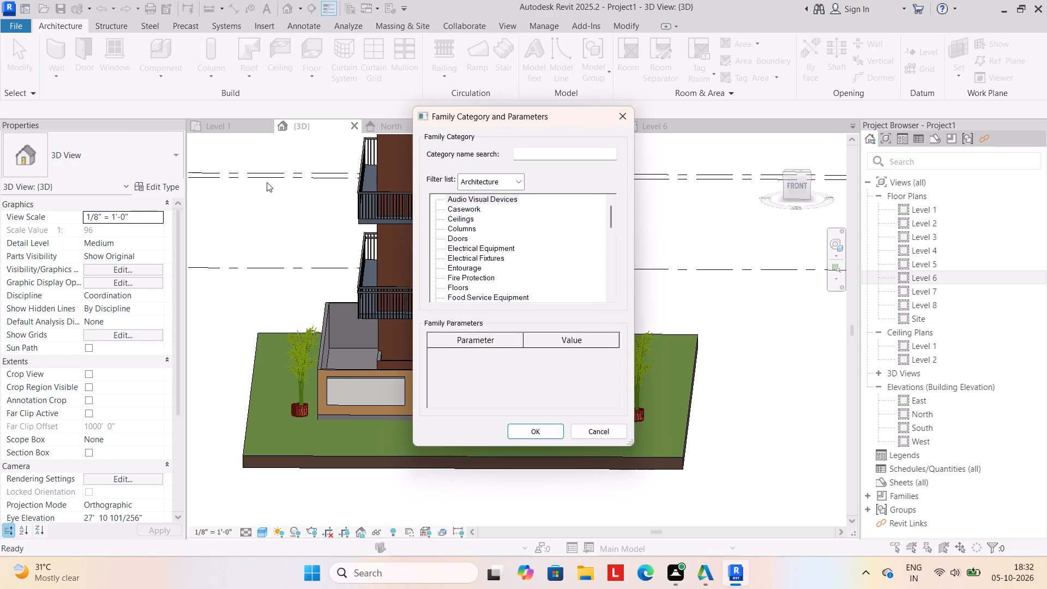
scroll(544, 254, "down", 3)
scroll(515, 287, "down", 1)
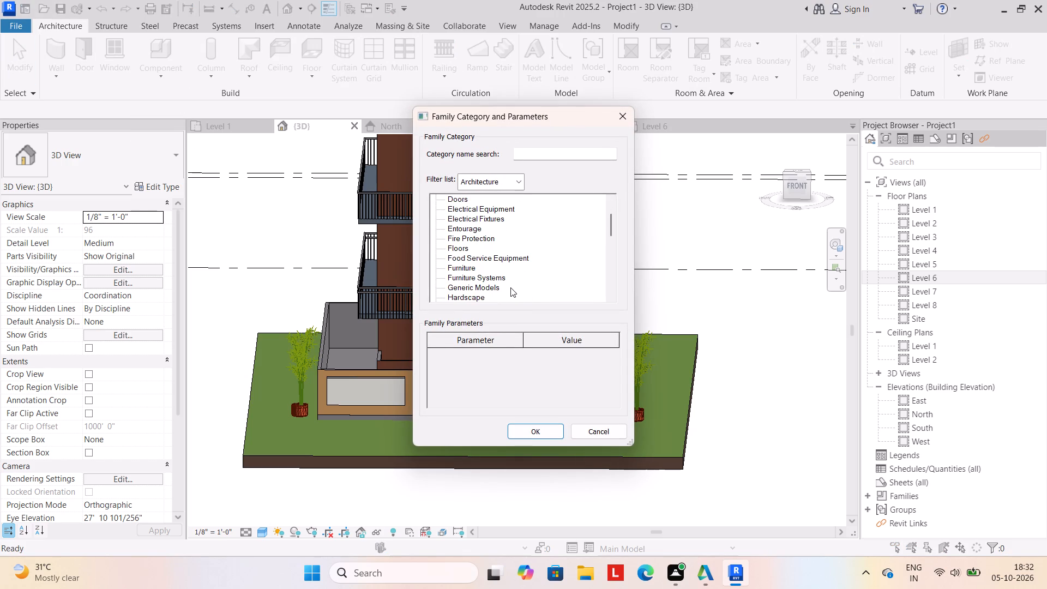
left_click(510, 288)
left_click(488, 289)
left_click(525, 427)
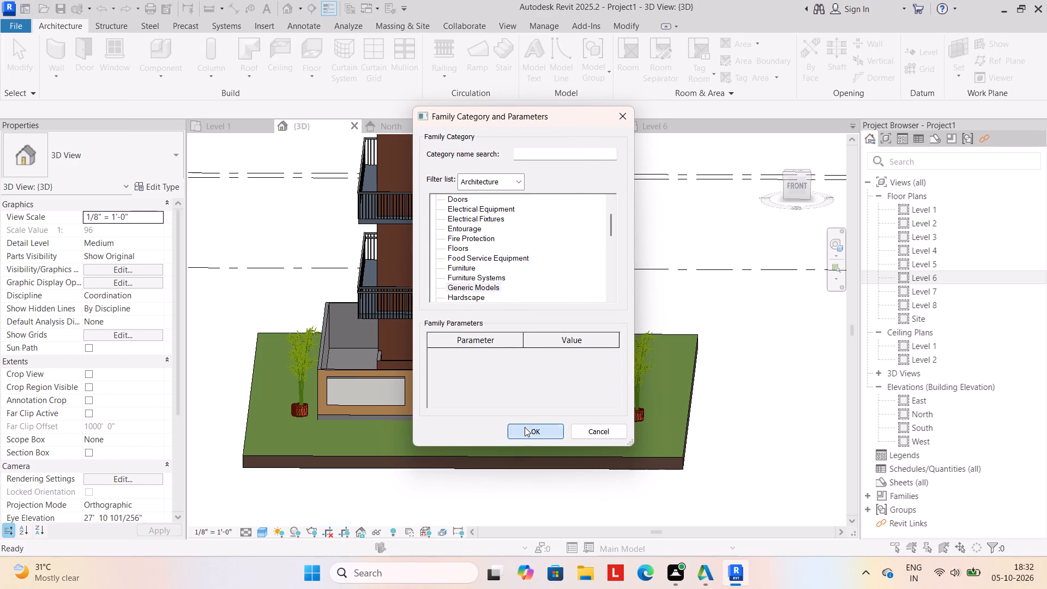
left_click(545, 300)
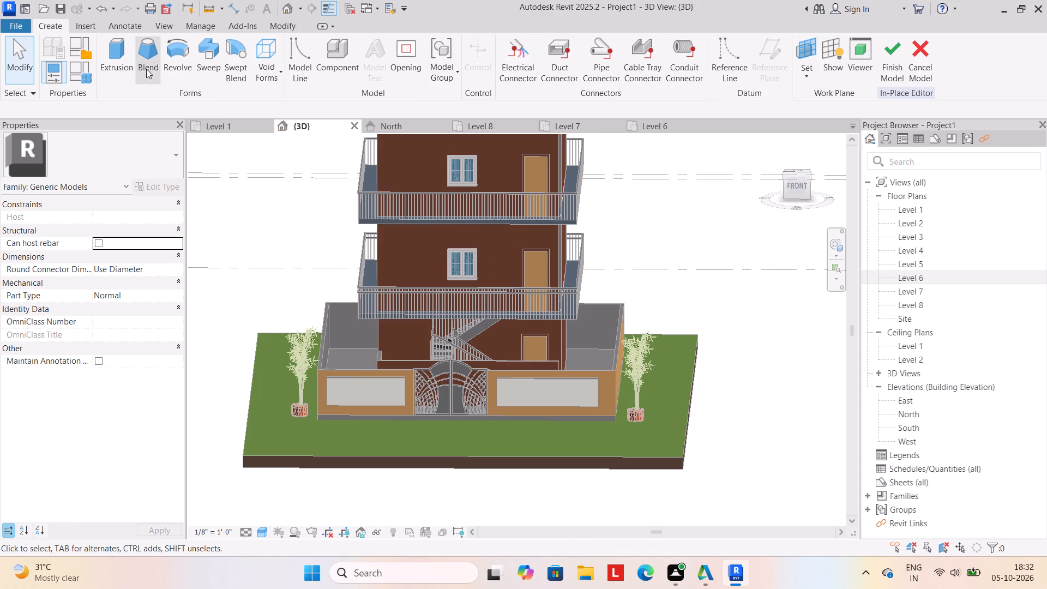
Extrude a rectangle about 47' 2" by 13' 3", 1' 0" deep, on the toposolid's top face along the front of the boundary wall.
left_click(127, 60)
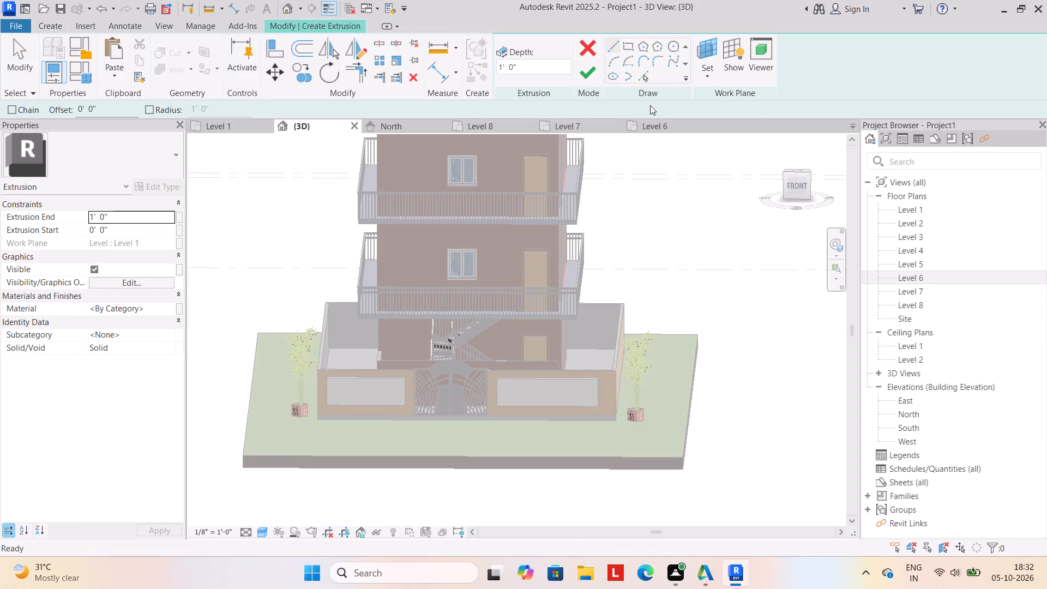
left_click(701, 79)
left_click(726, 123)
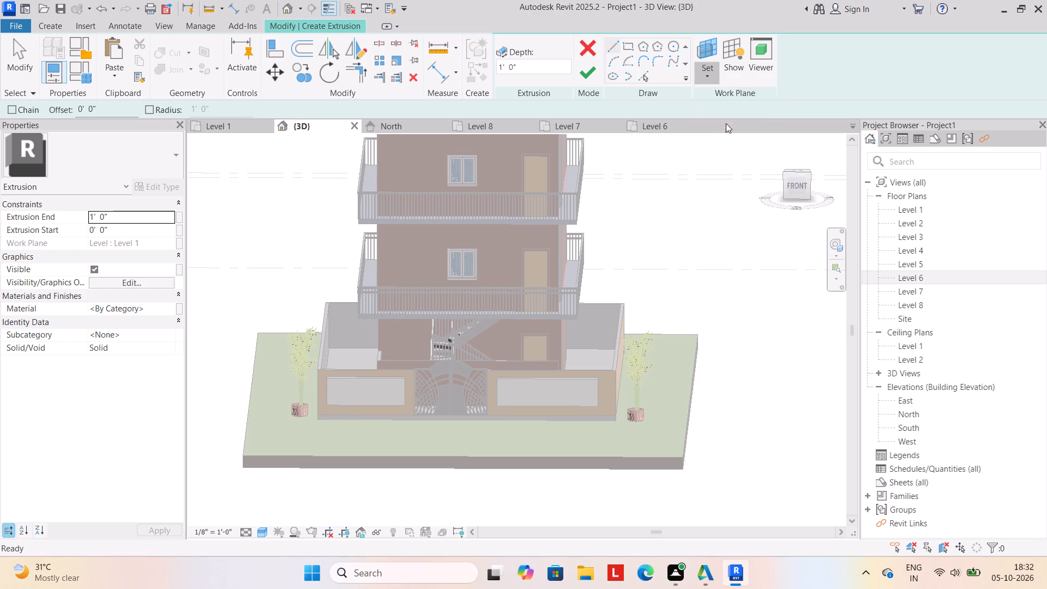
left_click(302, 454)
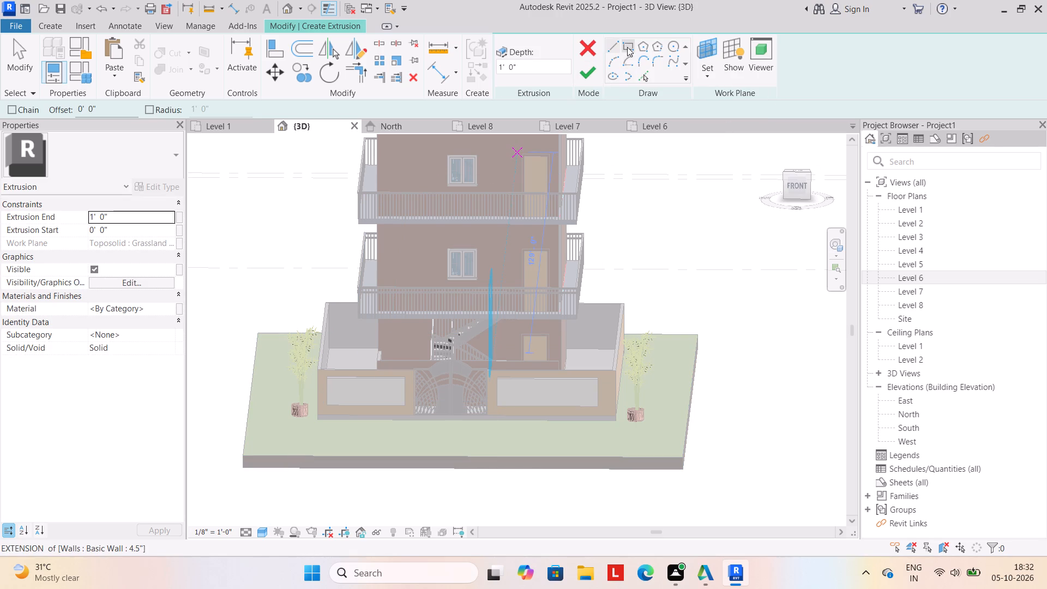
left_click(627, 46)
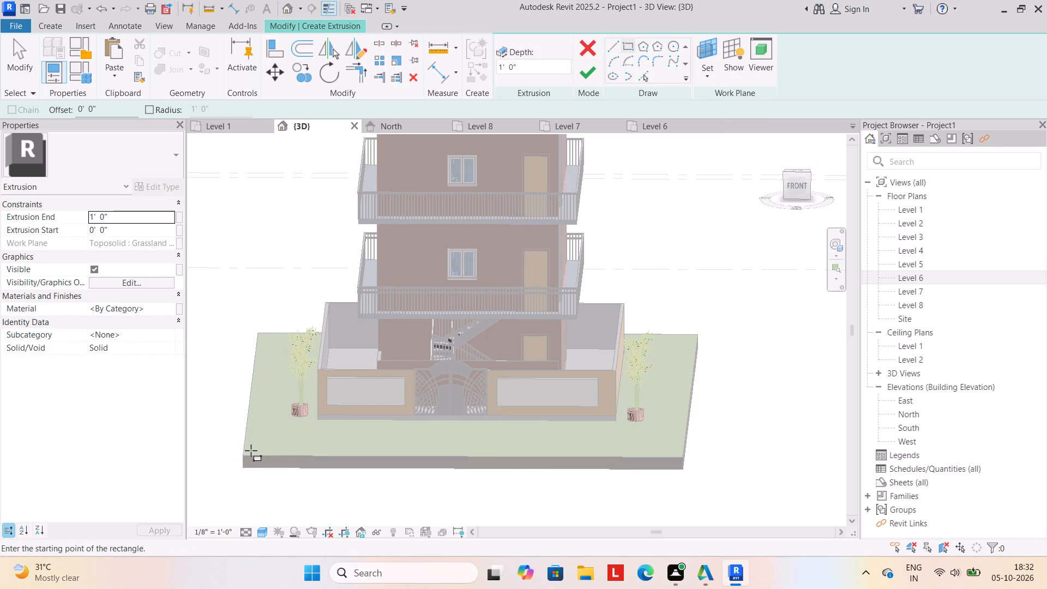
left_click(251, 450)
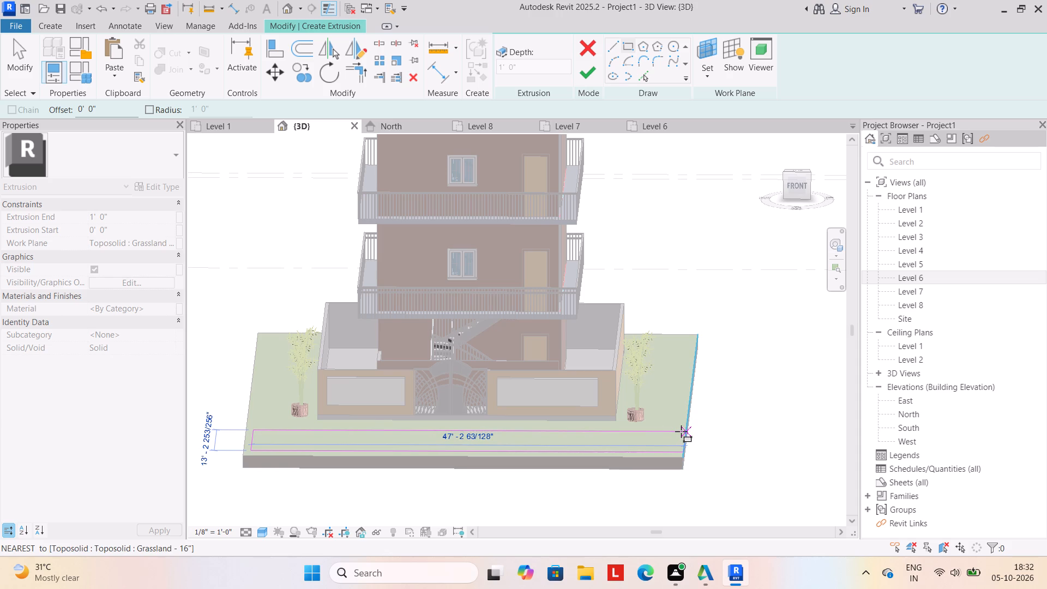
left_click(681, 431)
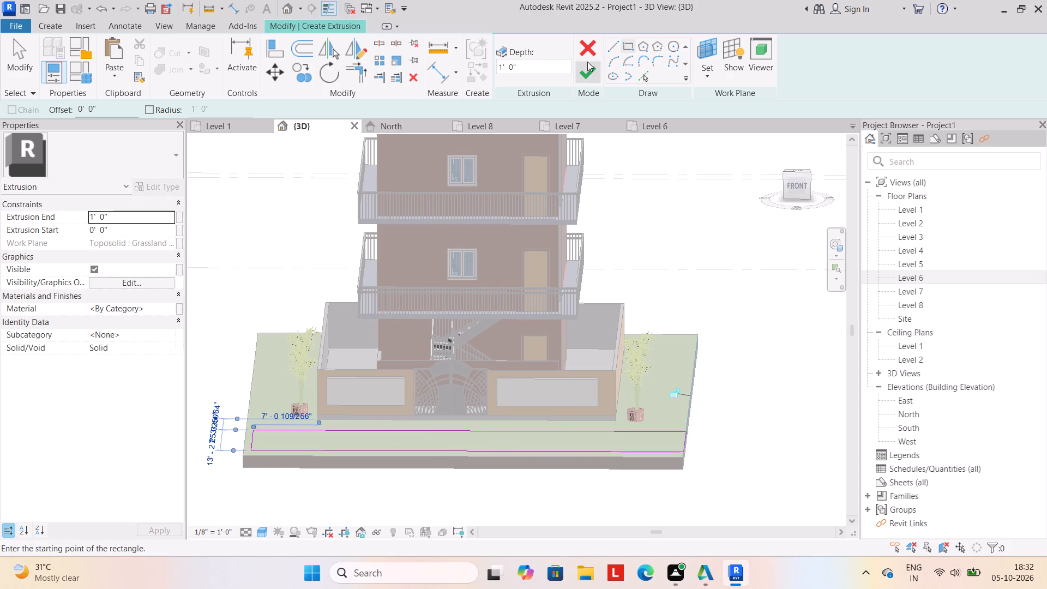
left_click(587, 74)
left_click(731, 321)
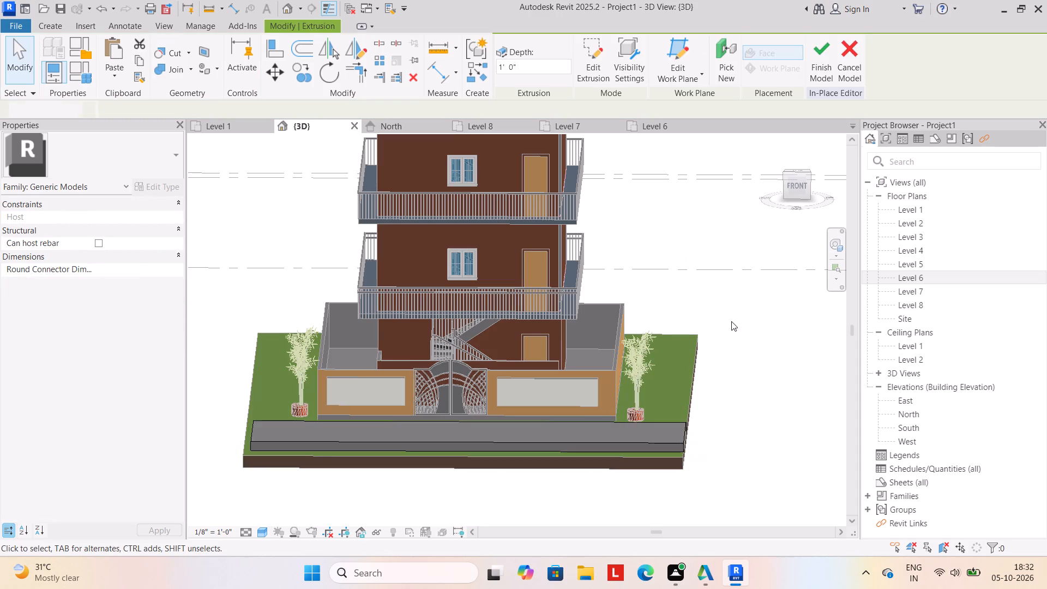
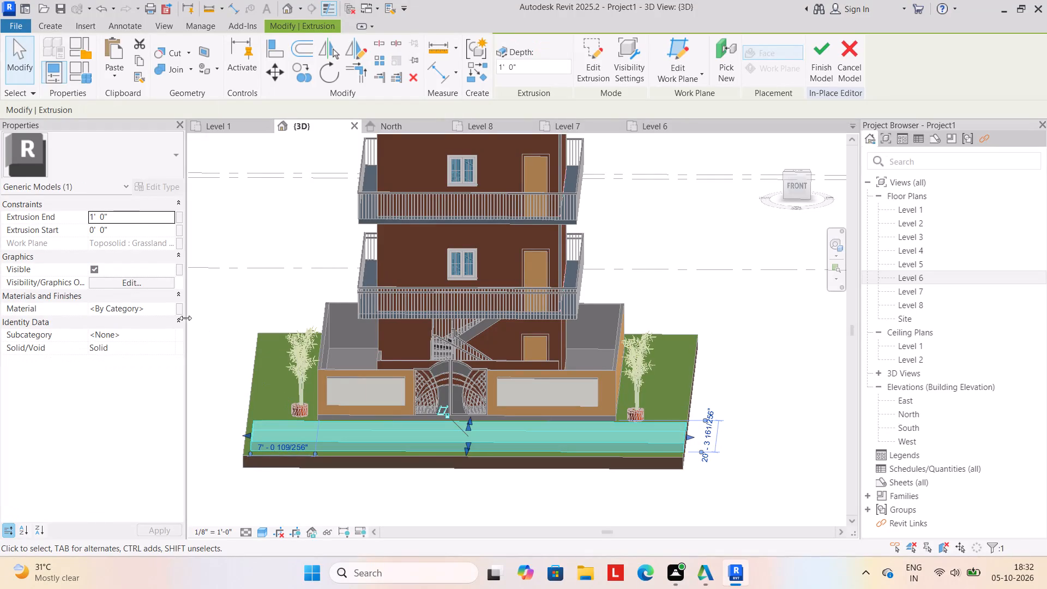
Finish the in-place Generic Models component that forms the front road strip.
left_click(822, 65)
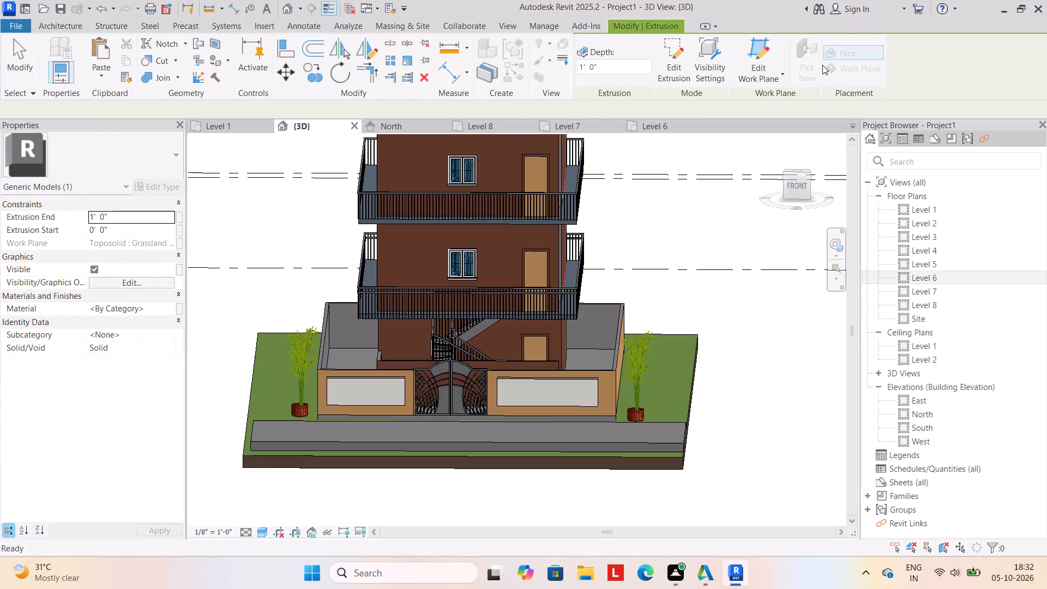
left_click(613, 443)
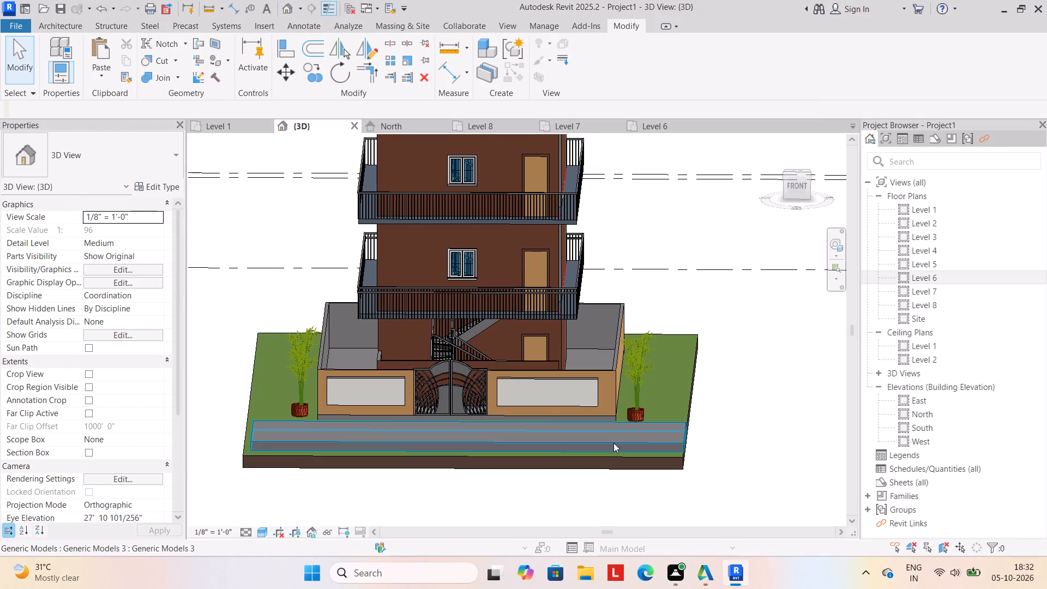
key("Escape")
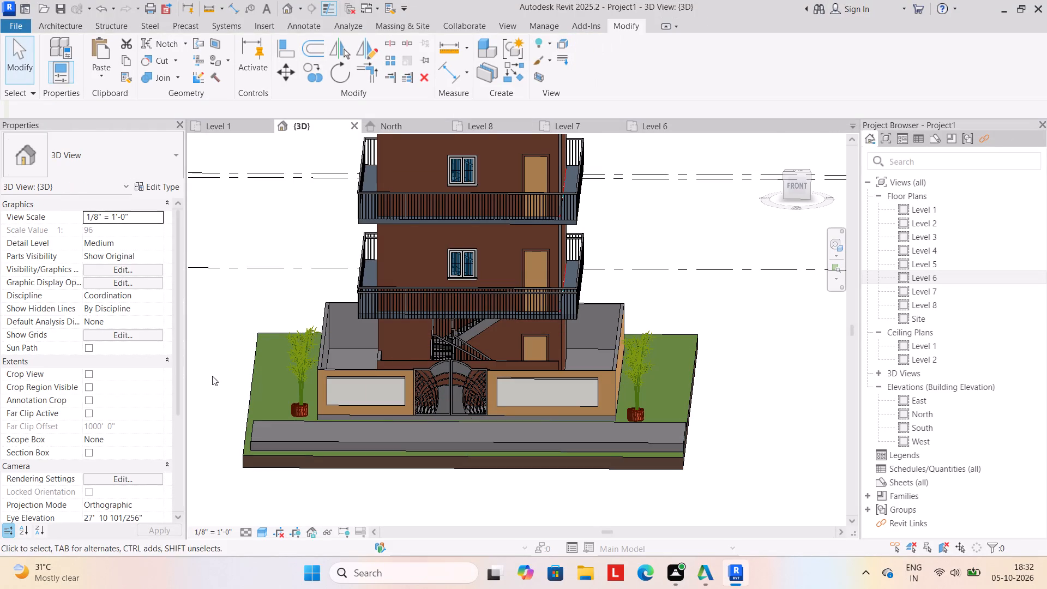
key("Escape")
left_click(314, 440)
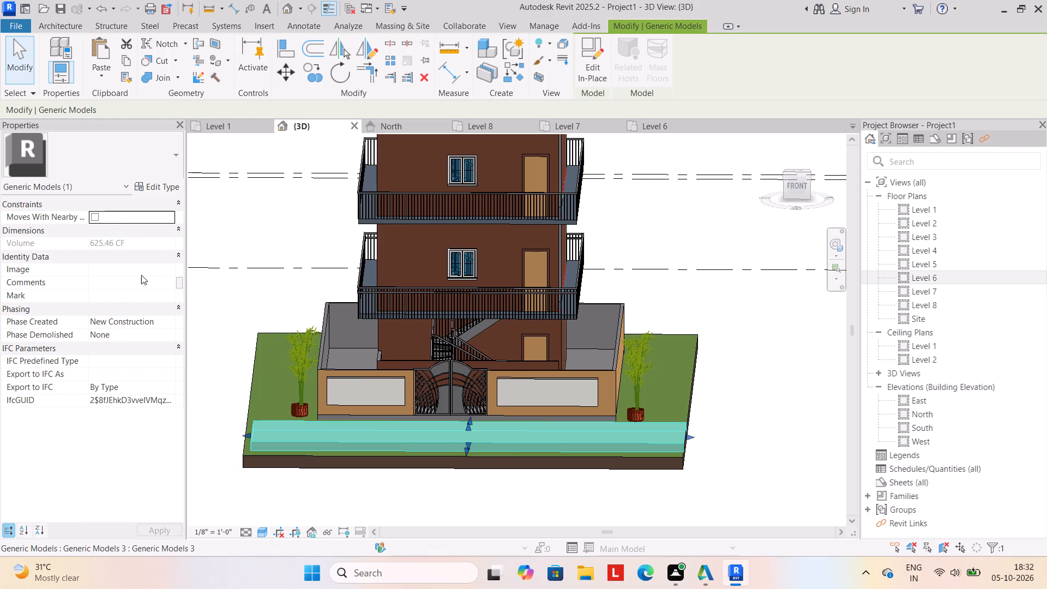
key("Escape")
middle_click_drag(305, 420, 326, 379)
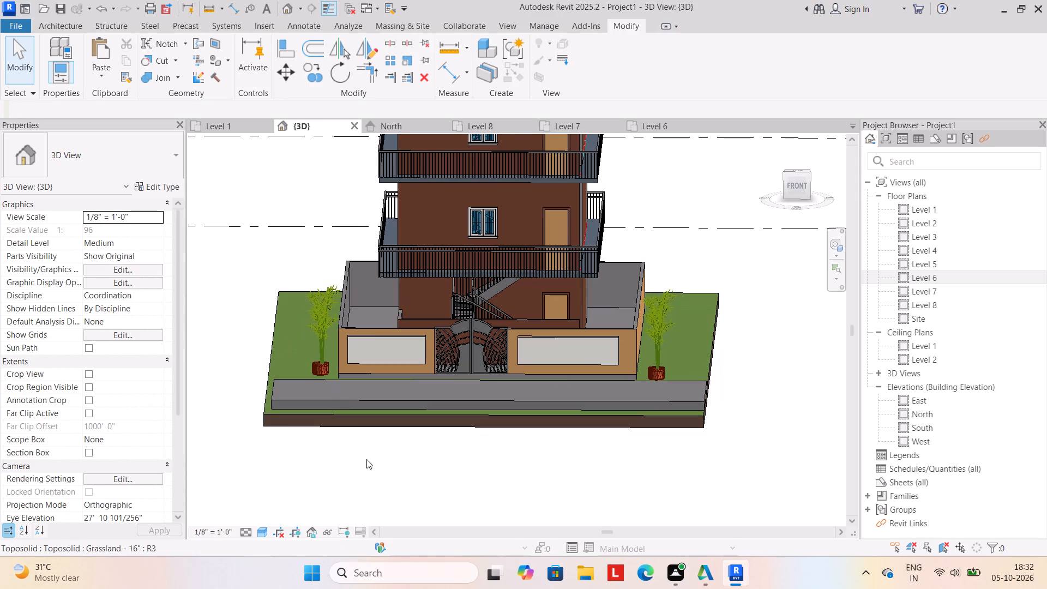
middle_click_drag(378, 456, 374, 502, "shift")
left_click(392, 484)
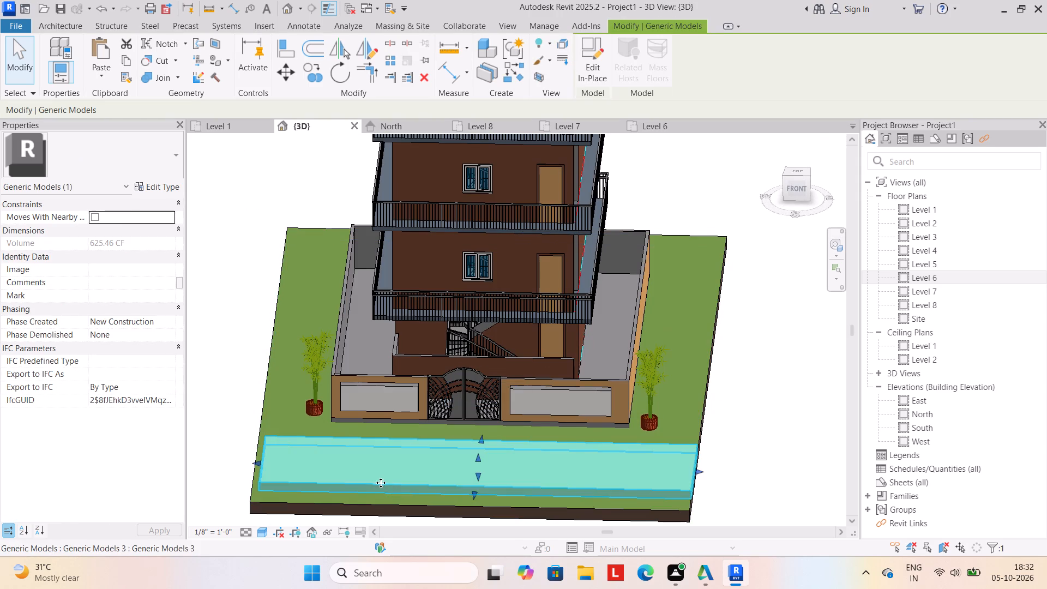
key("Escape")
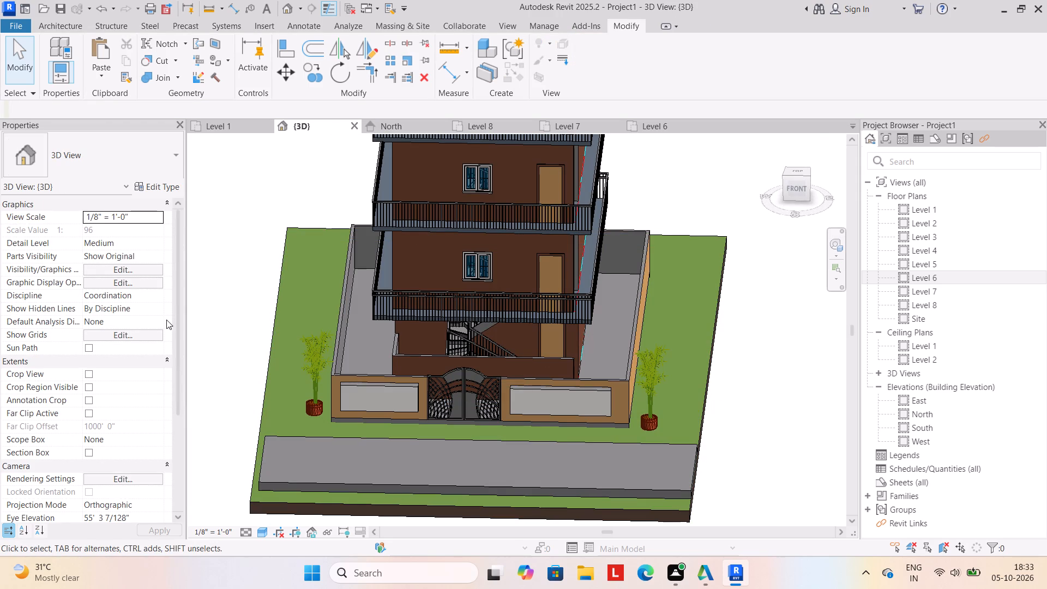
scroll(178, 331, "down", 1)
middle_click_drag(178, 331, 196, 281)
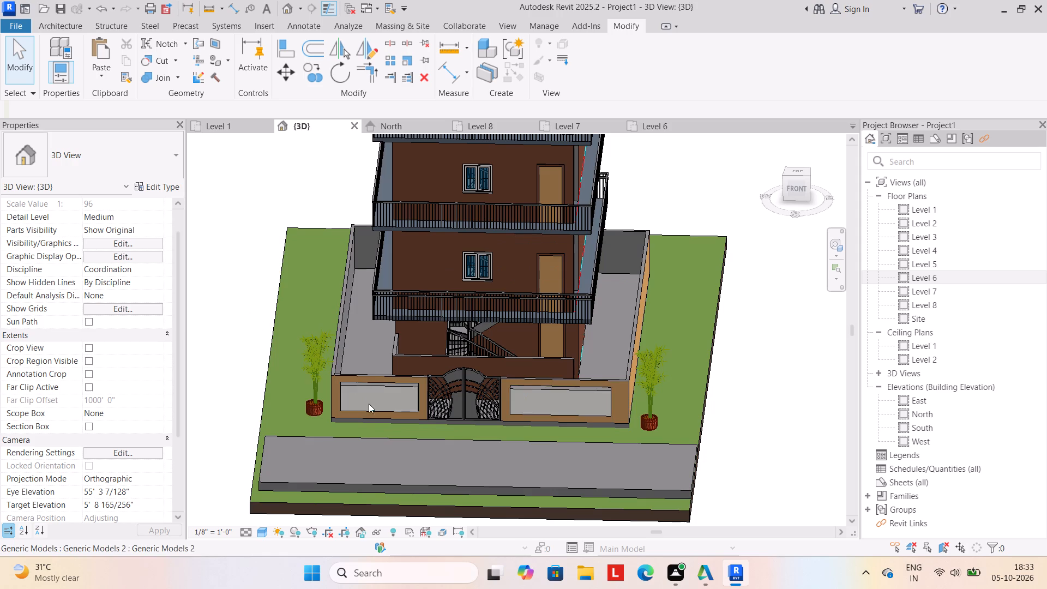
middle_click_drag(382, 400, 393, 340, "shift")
Stretch the road strip's left end, seen from the front, out to the side edge of the toposolid.
left_click(384, 373)
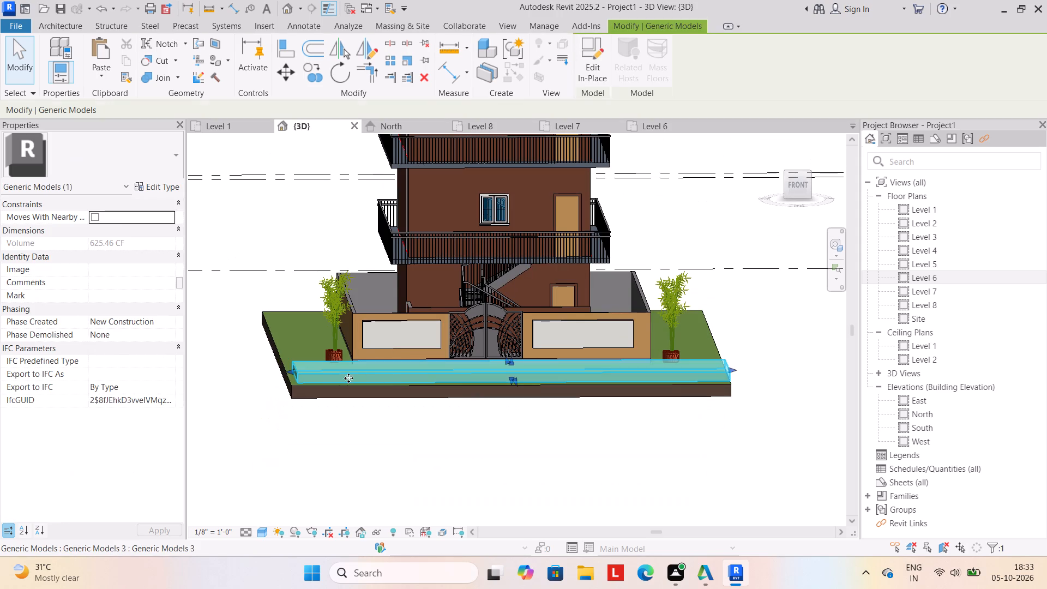
scroll(178, 294, "up", 2)
scroll(296, 358, "up", 4)
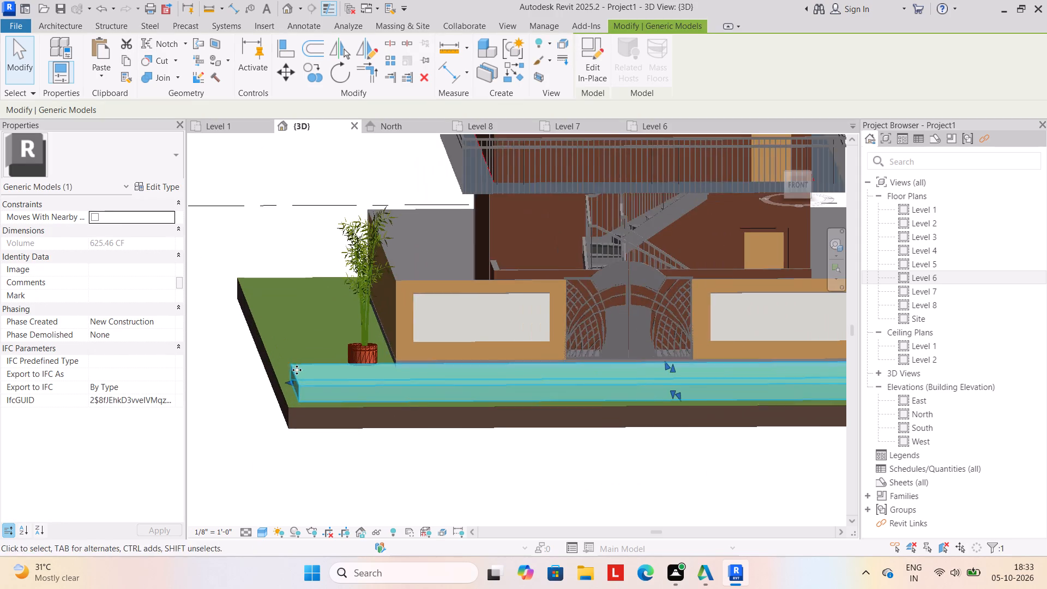
left_click_drag(289, 379, 279, 385)
scroll(399, 431, "down", 3)
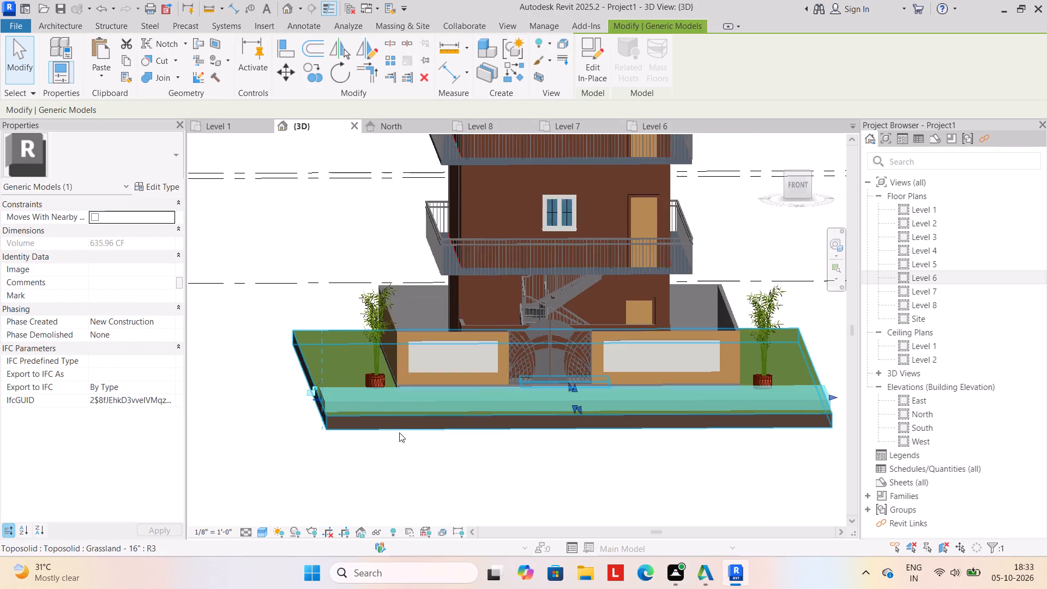
middle_click_drag(398, 432, 369, 432)
key("Escape")
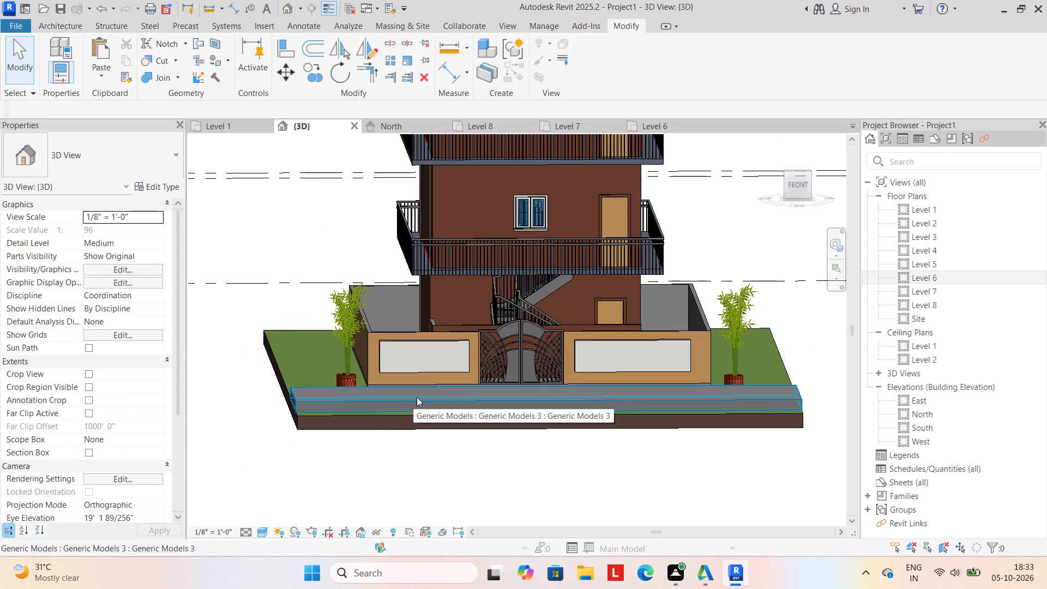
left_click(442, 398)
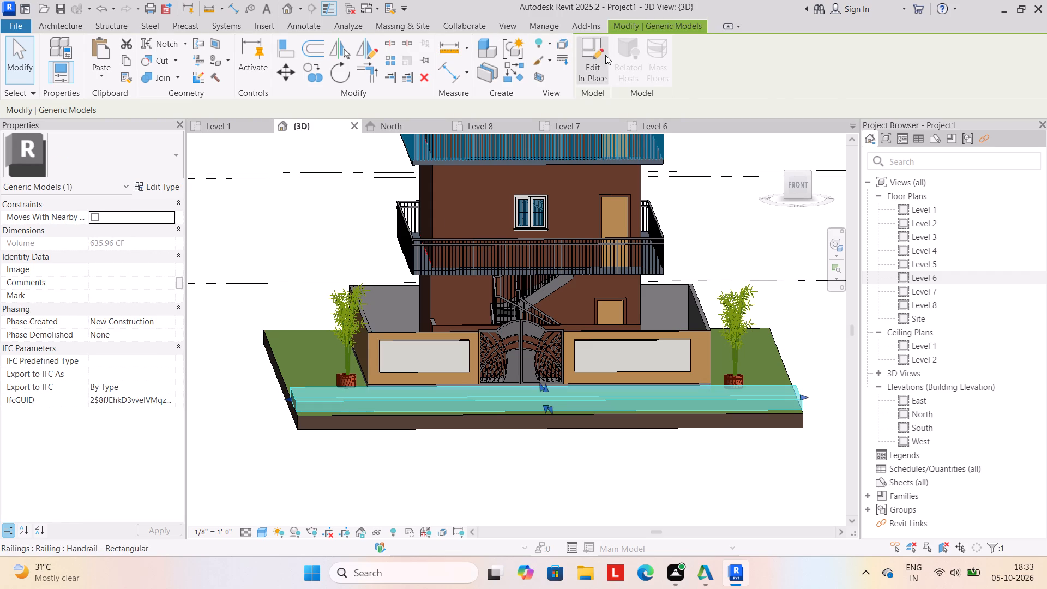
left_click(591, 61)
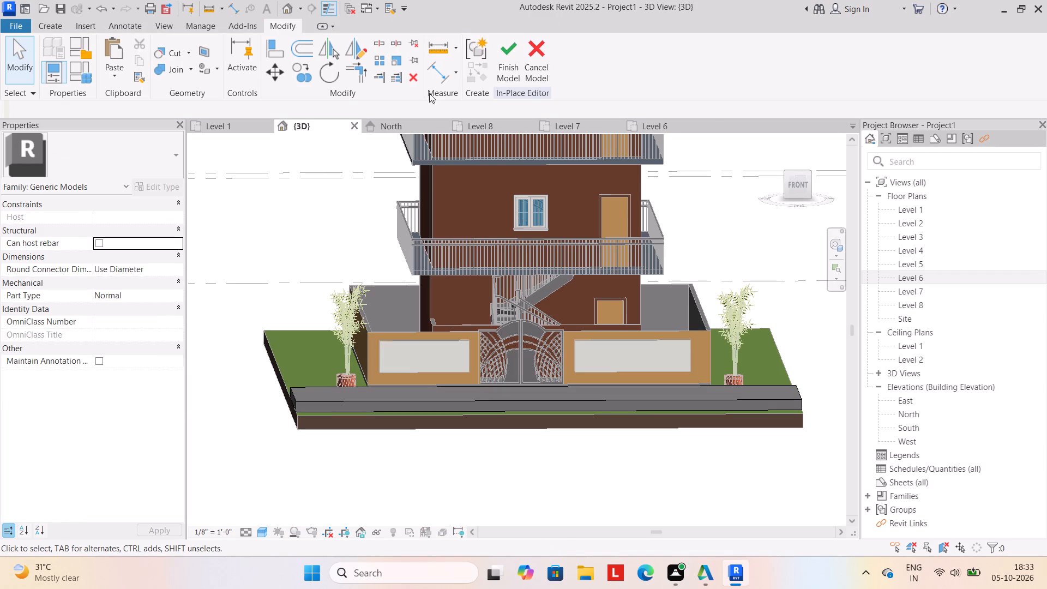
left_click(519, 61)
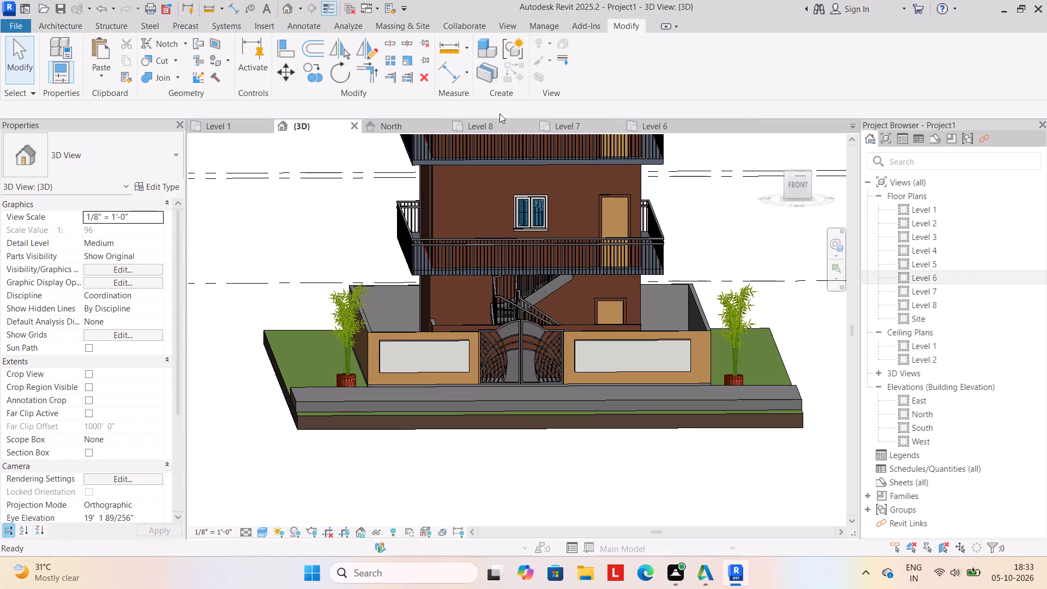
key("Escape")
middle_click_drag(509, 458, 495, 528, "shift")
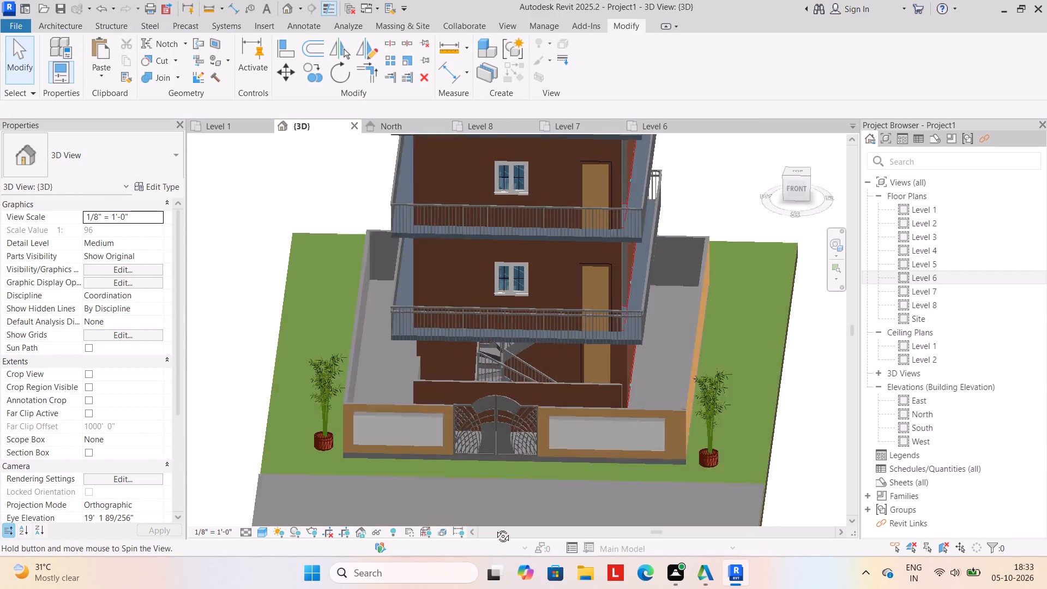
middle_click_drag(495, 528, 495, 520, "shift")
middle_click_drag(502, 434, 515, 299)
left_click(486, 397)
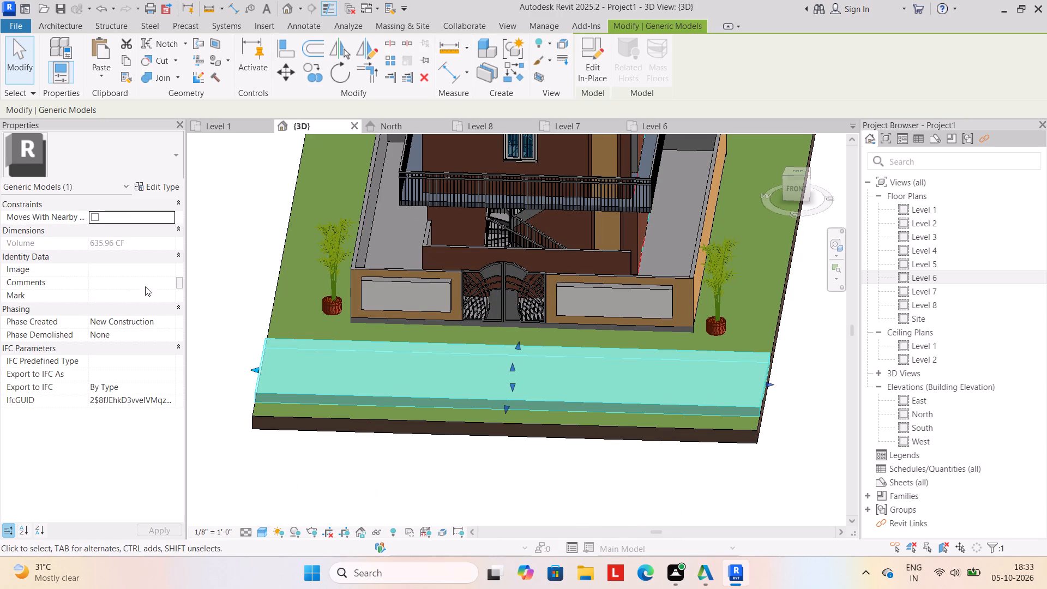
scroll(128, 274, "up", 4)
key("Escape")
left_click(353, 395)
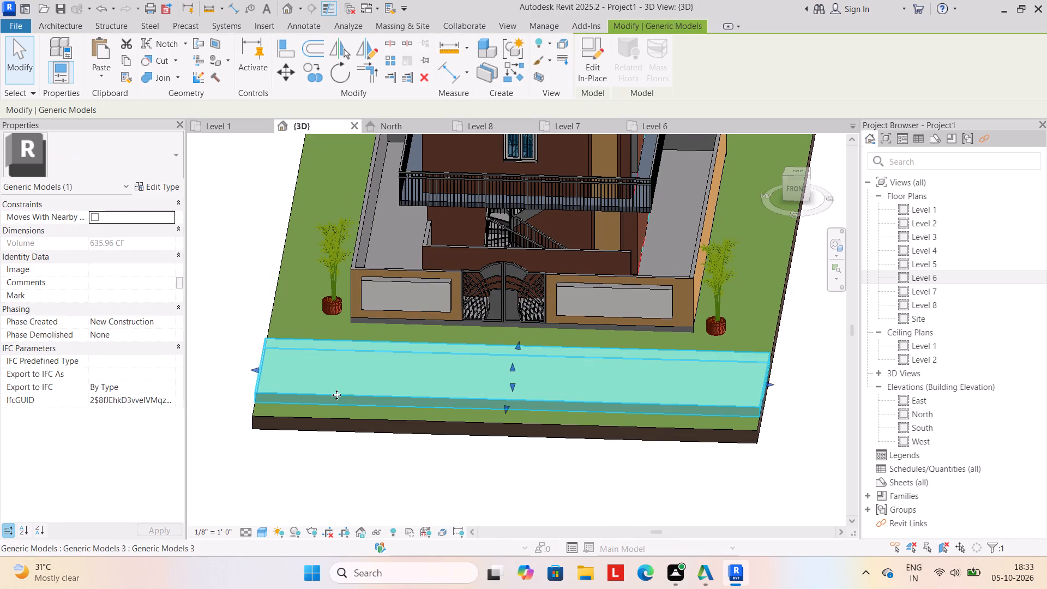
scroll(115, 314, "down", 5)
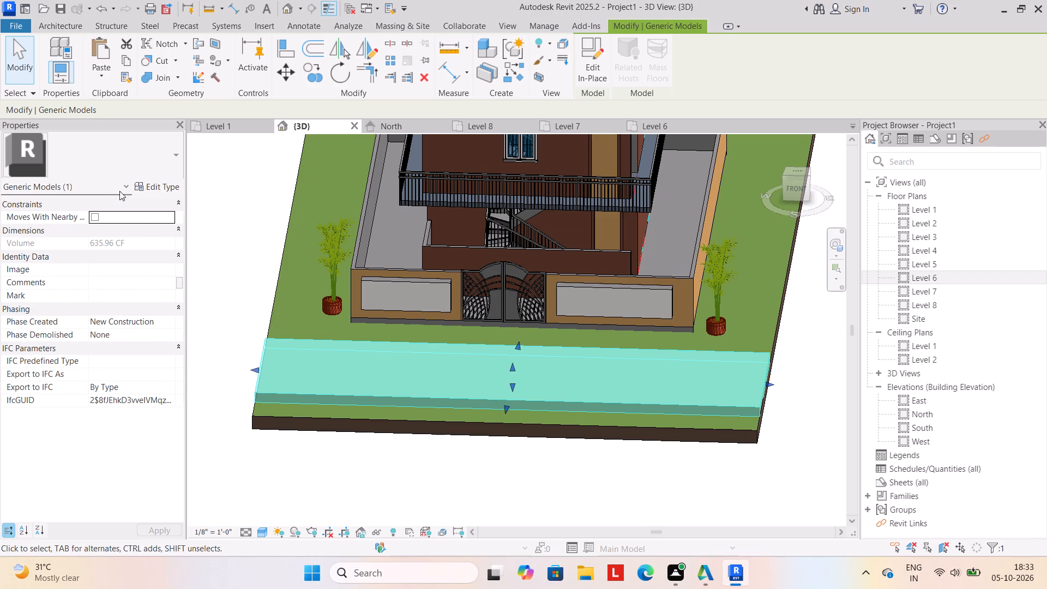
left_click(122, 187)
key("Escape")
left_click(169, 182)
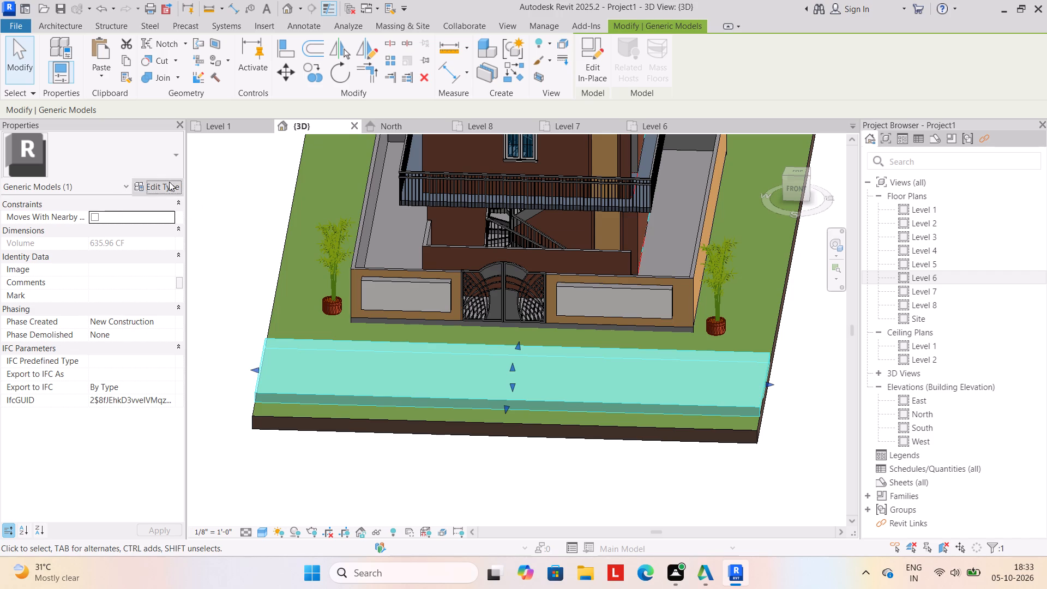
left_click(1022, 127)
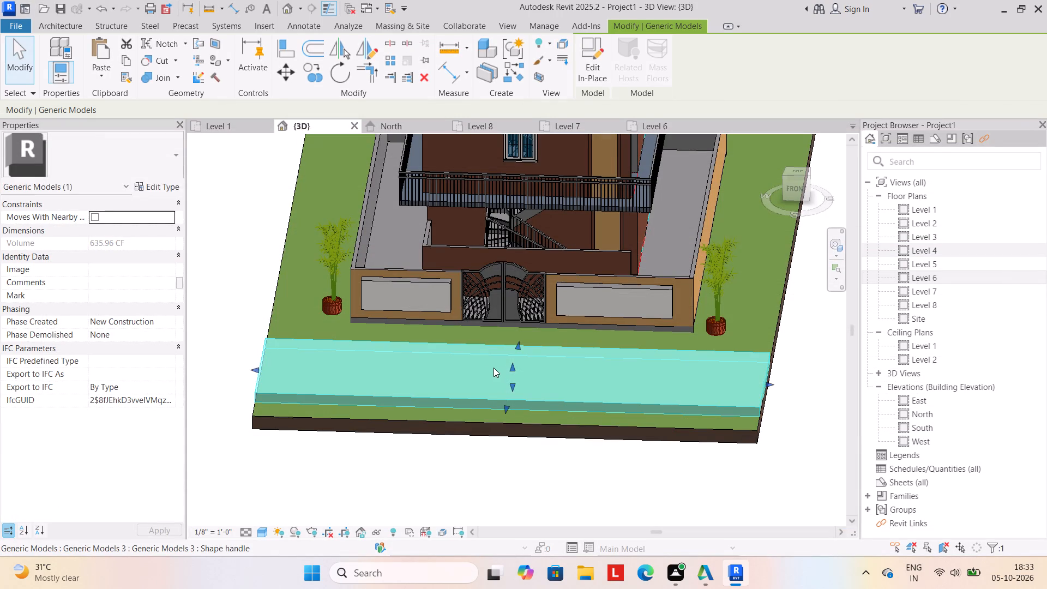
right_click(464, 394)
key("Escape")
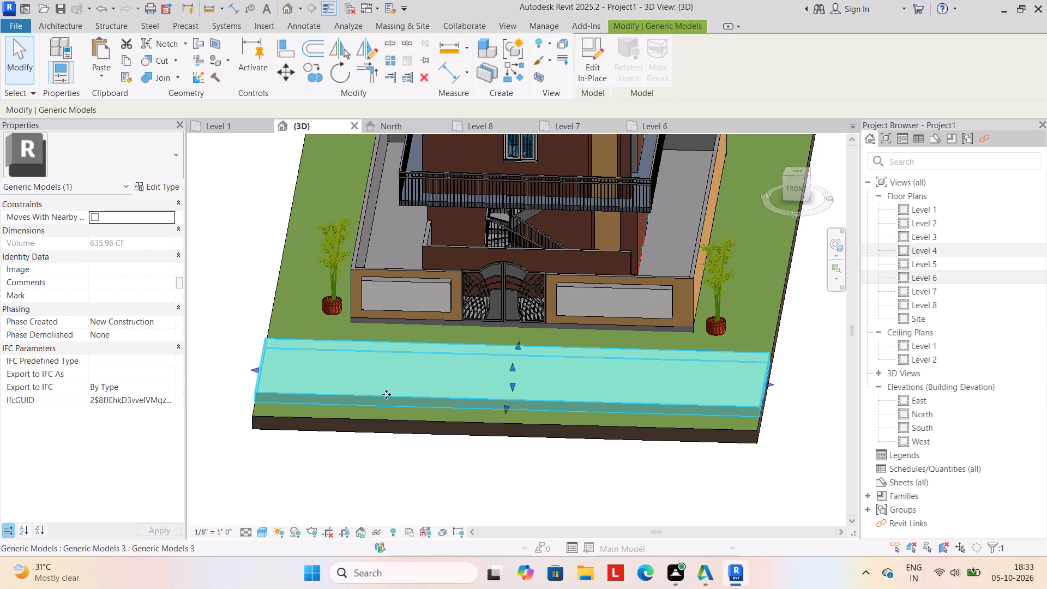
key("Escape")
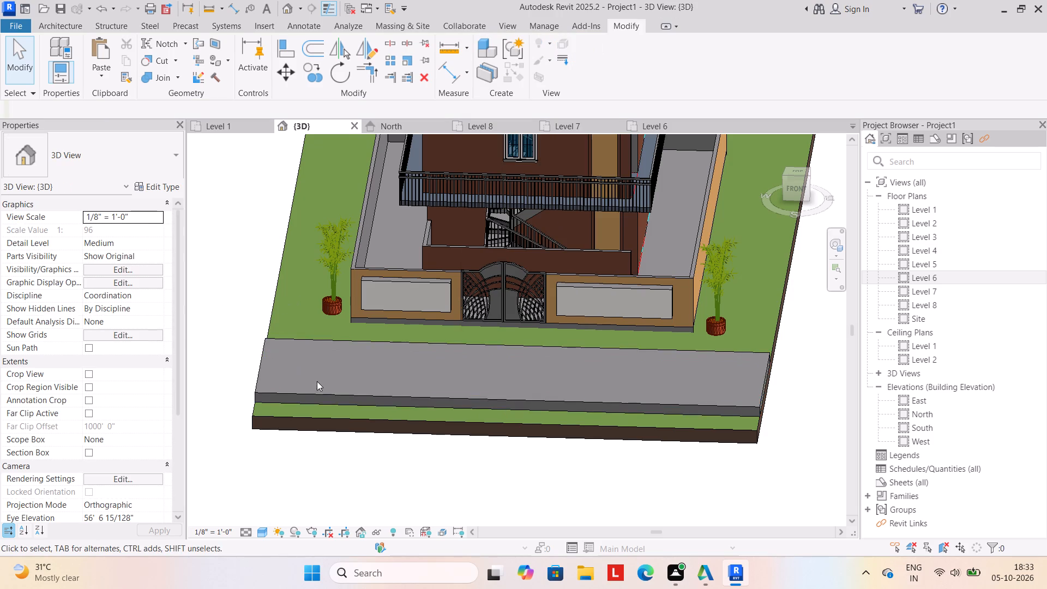
Stretch the road strip's outer long side forward to the toposolid's front edge, covering the remaining grass.
left_click(318, 393)
left_click_drag(506, 407, 507, 417)
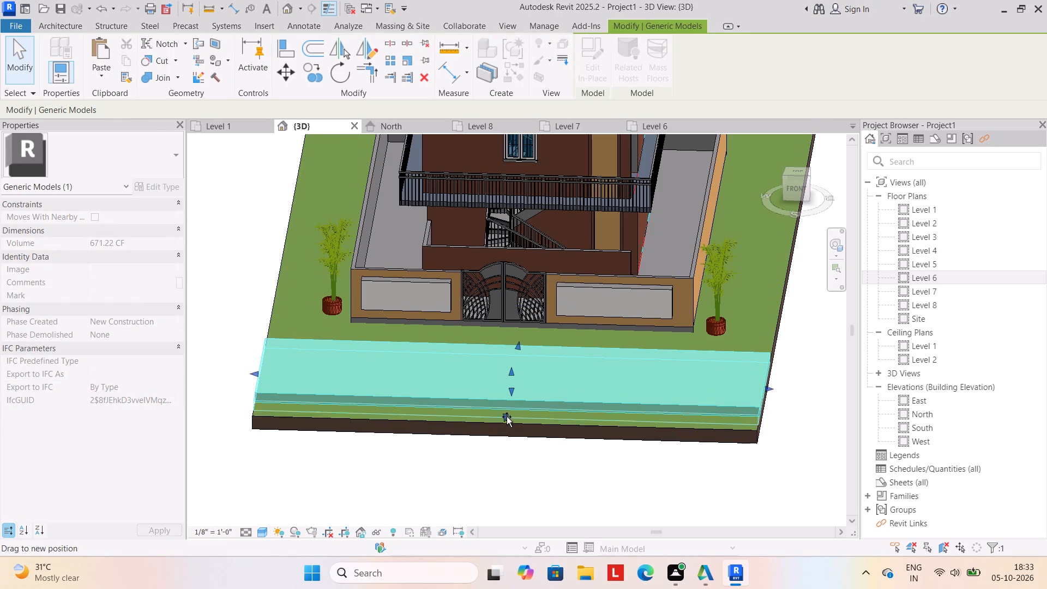
left_click_drag(507, 417, 507, 420)
left_click(471, 456)
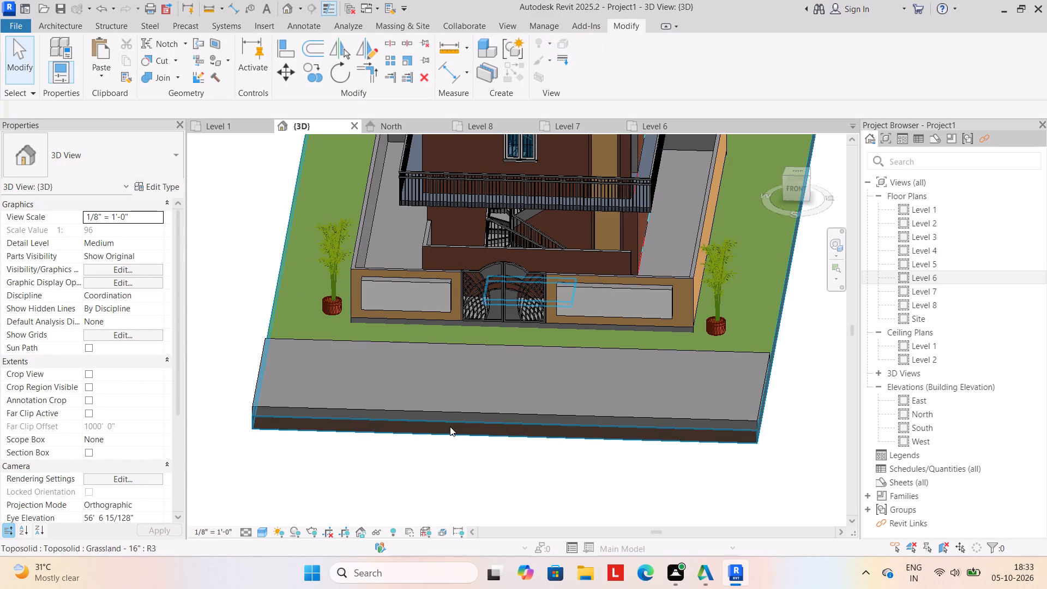
Edit the road strip in place, set its extrusion end to 6", and finish the model.
left_click(454, 414)
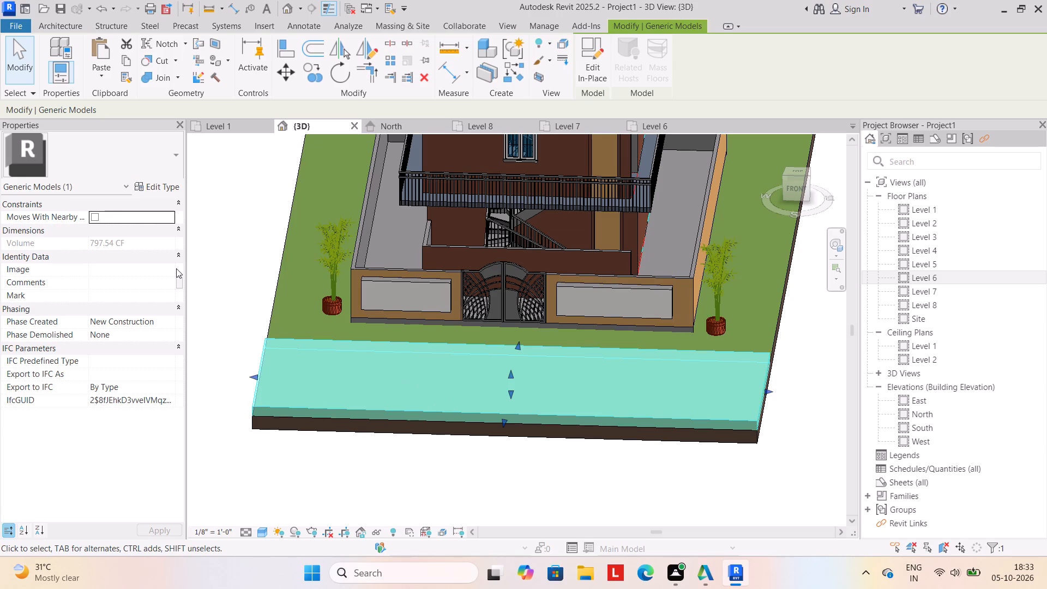
key("Escape")
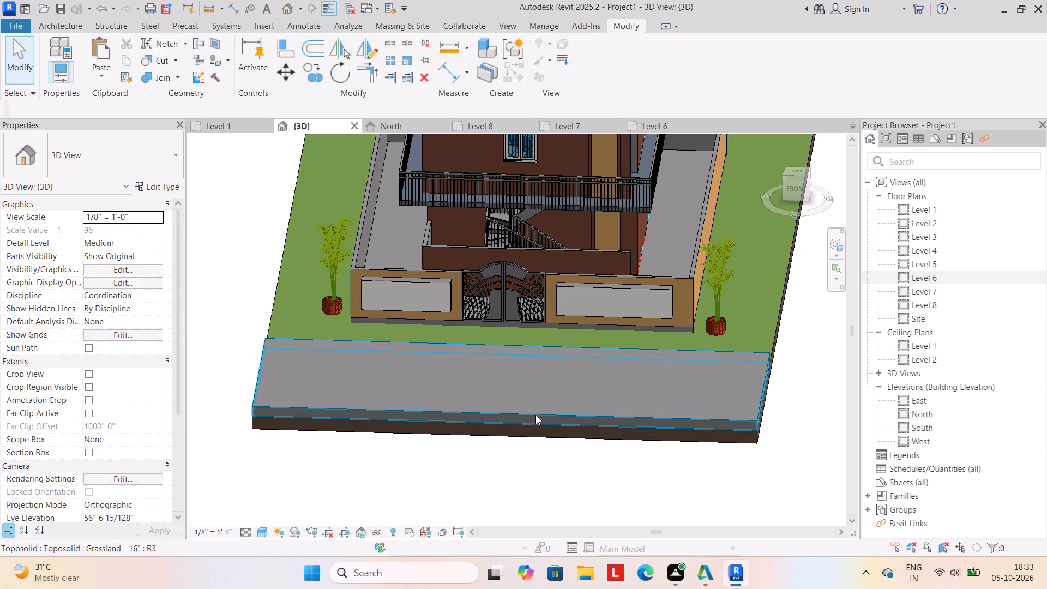
left_click(537, 414)
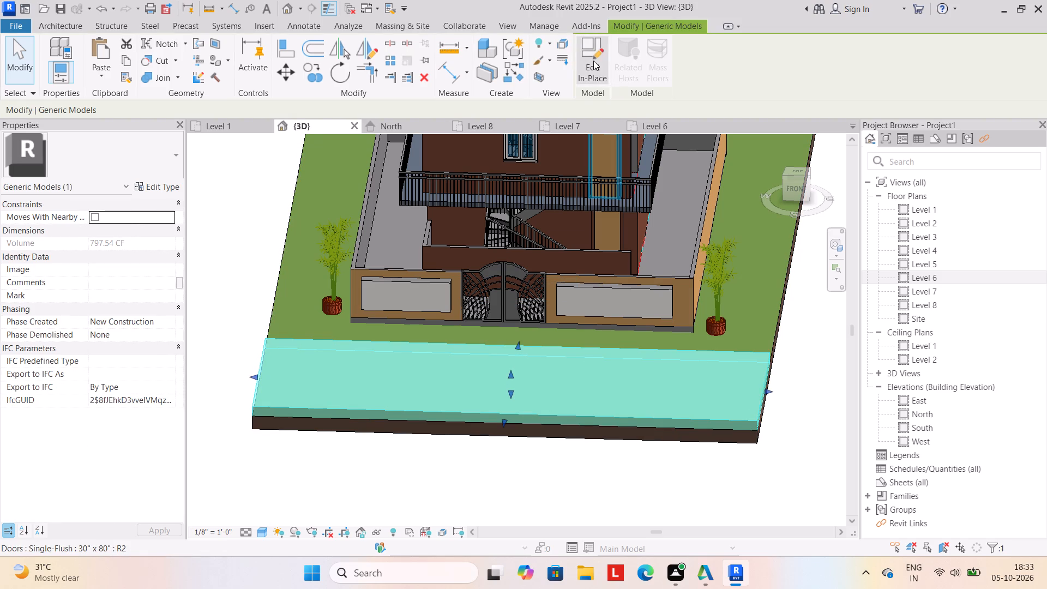
left_click(593, 58)
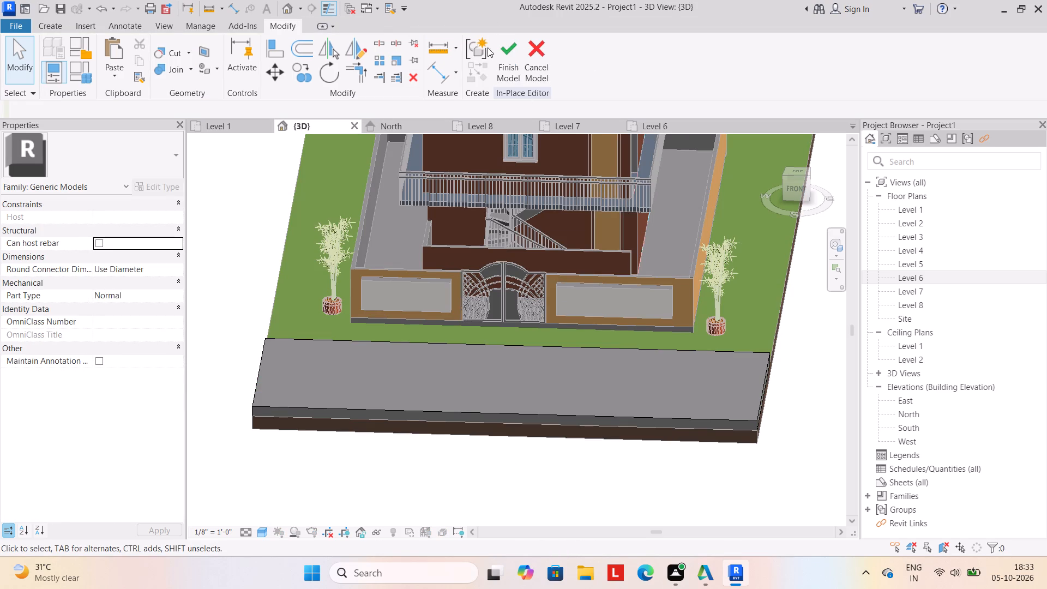
left_click(309, 407)
left_click(125, 219)
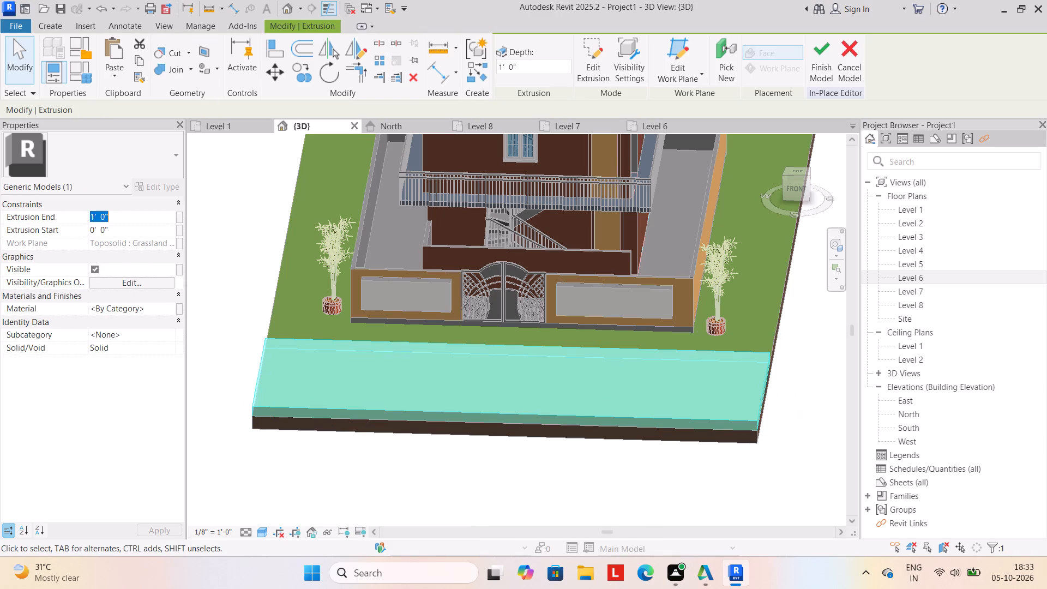
type("6\"")
key("Return")
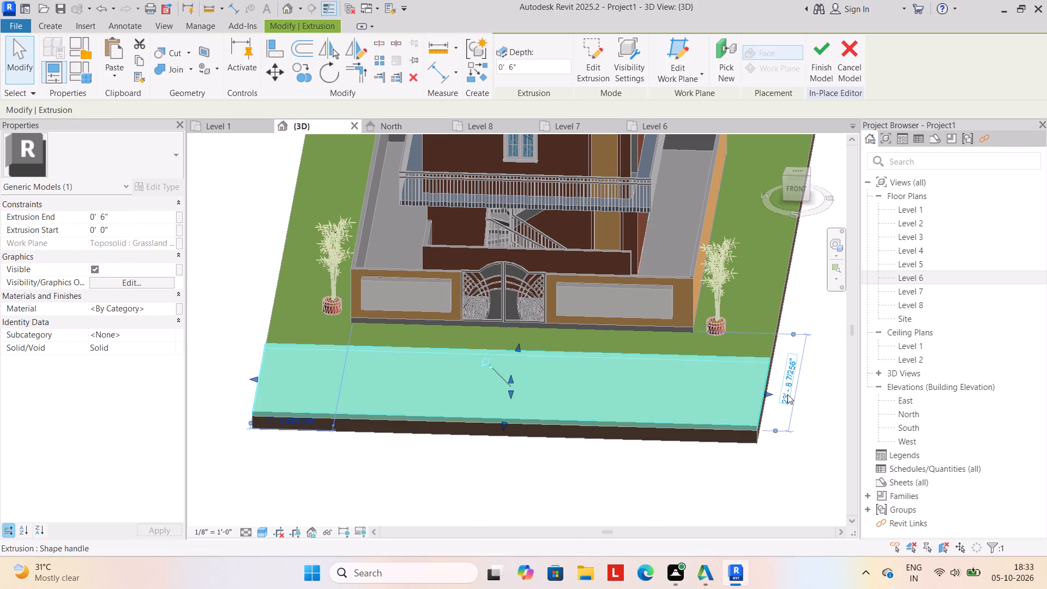
left_click(809, 397)
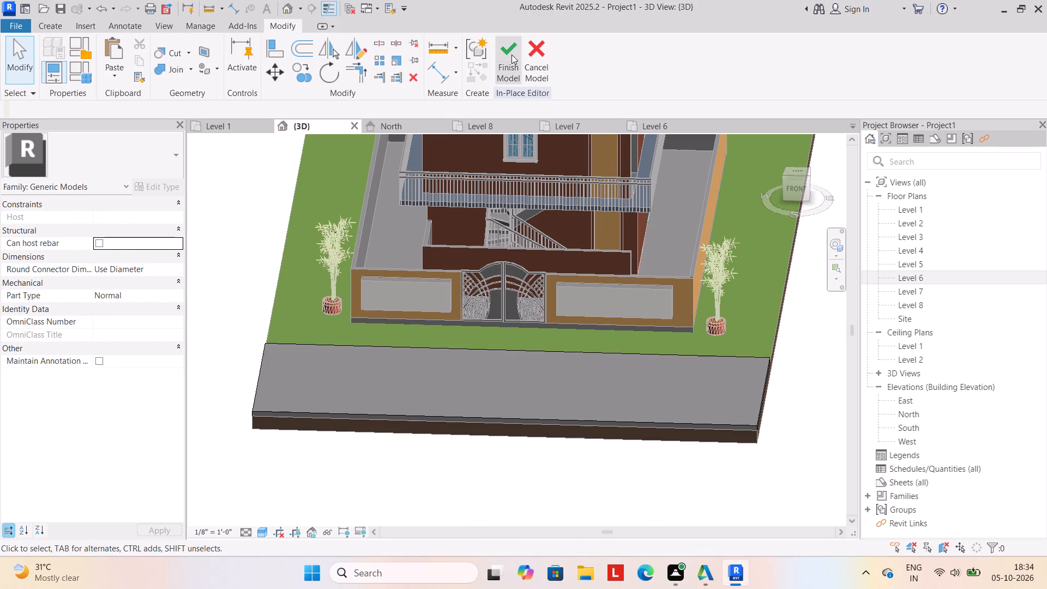
left_click(512, 55)
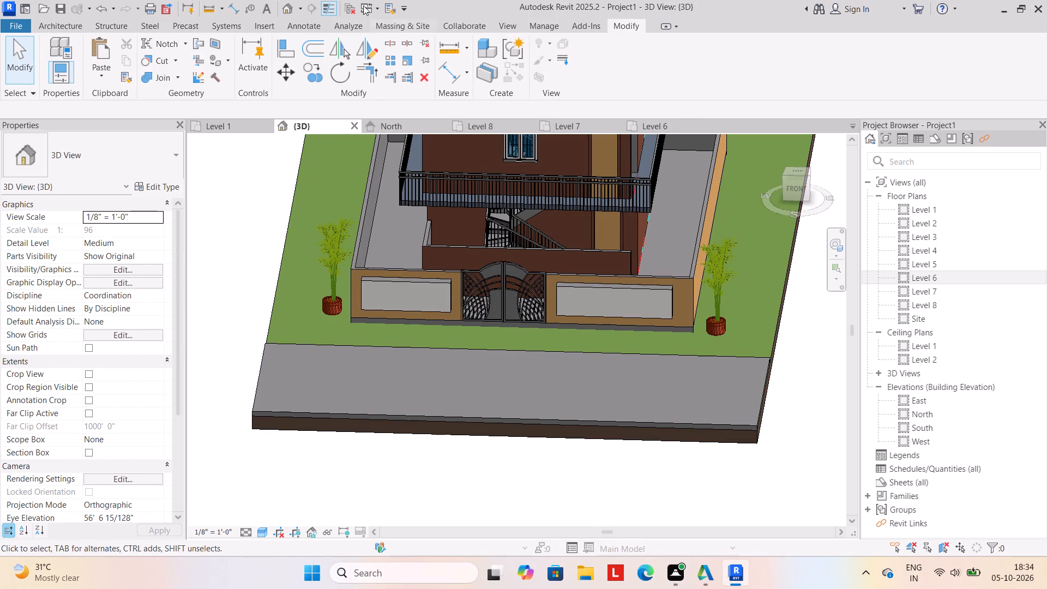
Start placing a component, open family loading, and browse the SHUBHAM CITY folder for a suitable family.
left_click(76, 23)
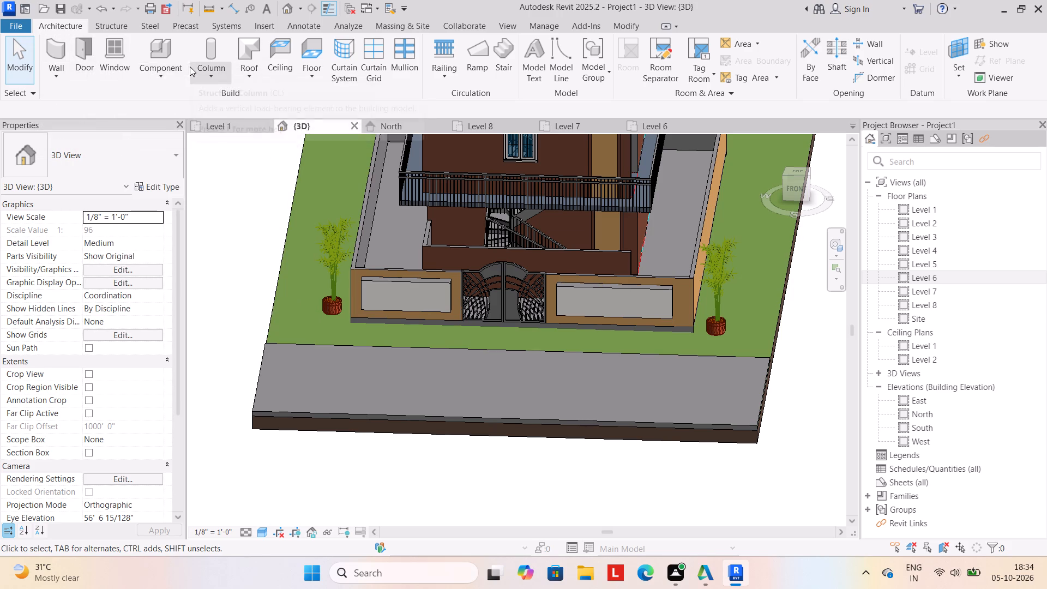
left_click(163, 78)
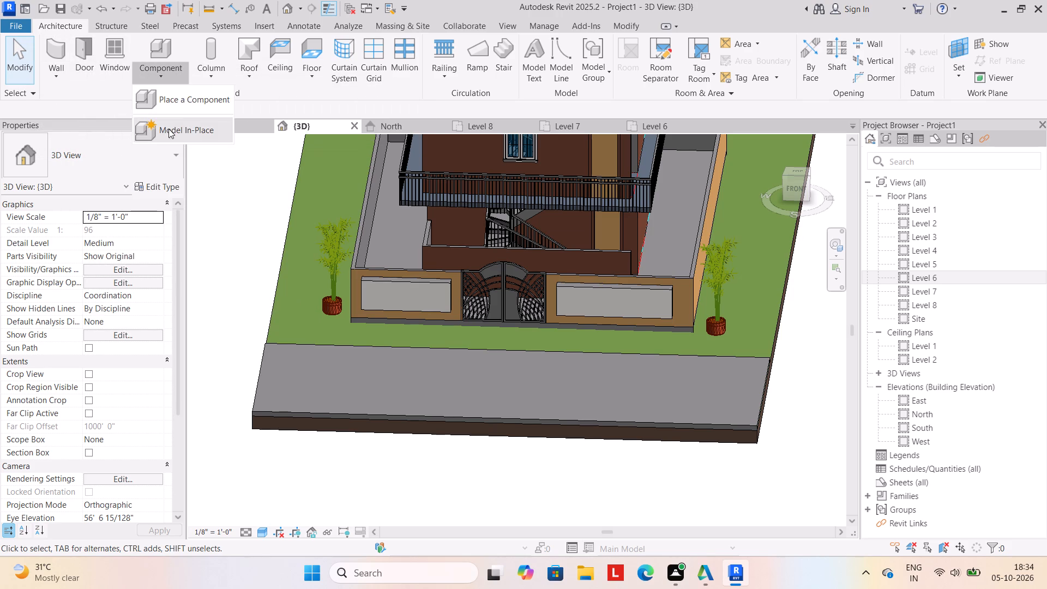
left_click(180, 104)
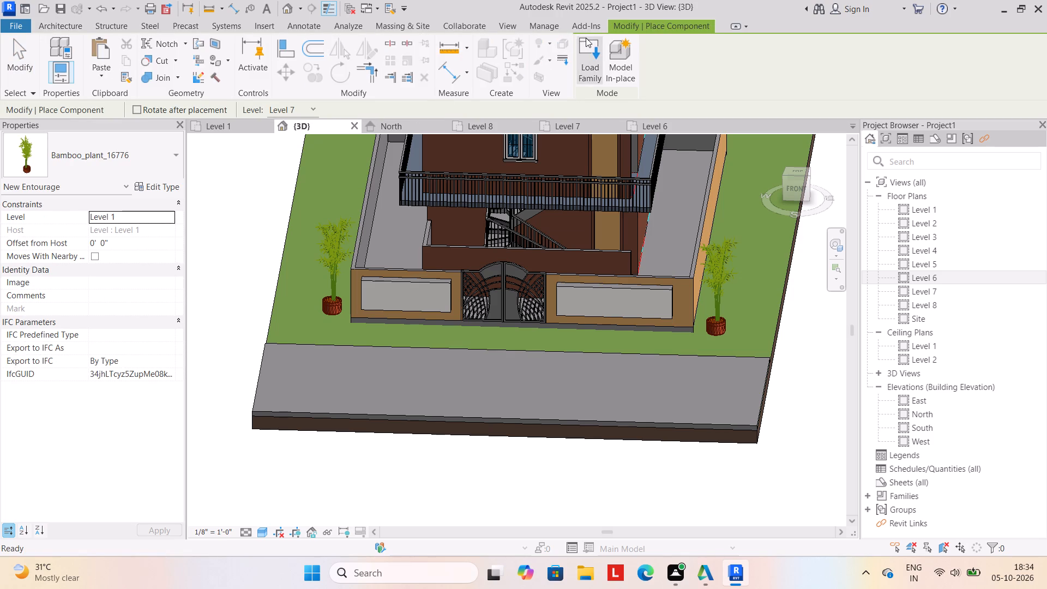
left_click(586, 38)
scroll(472, 251, "down", 5)
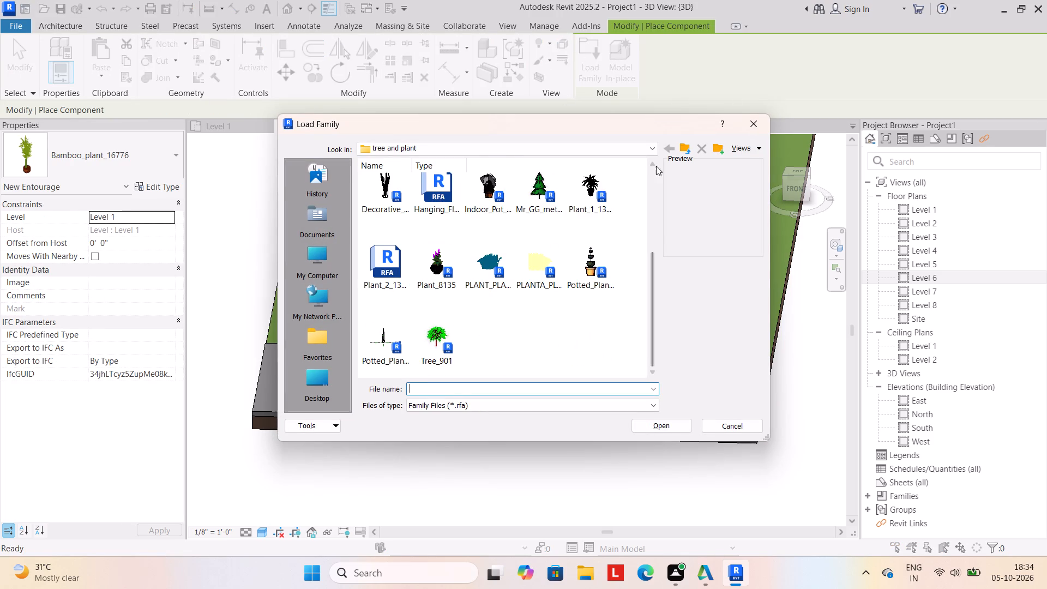
left_click(679, 147)
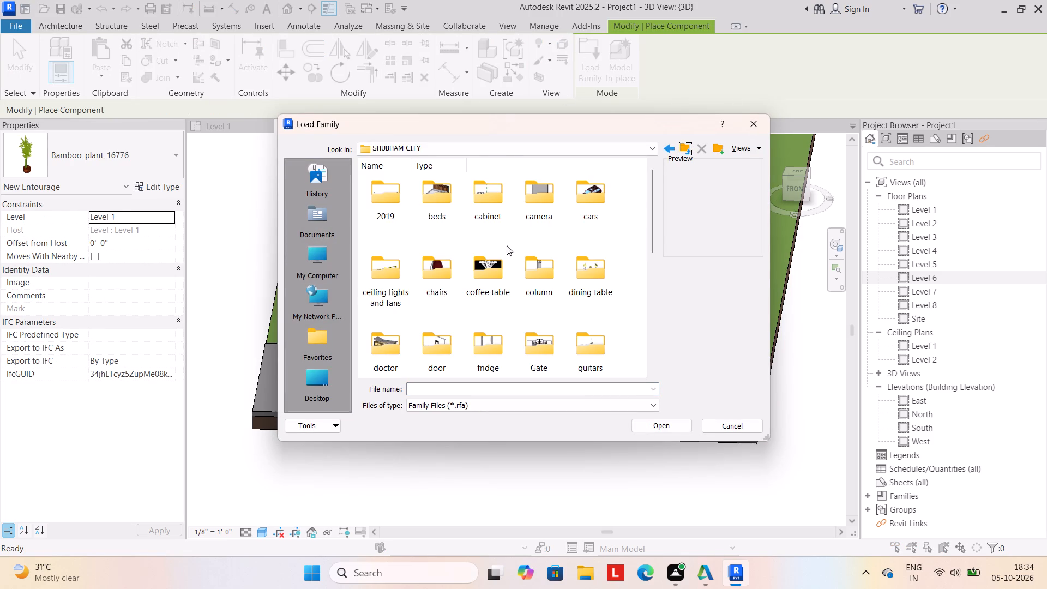
scroll(508, 257, "down", 11)
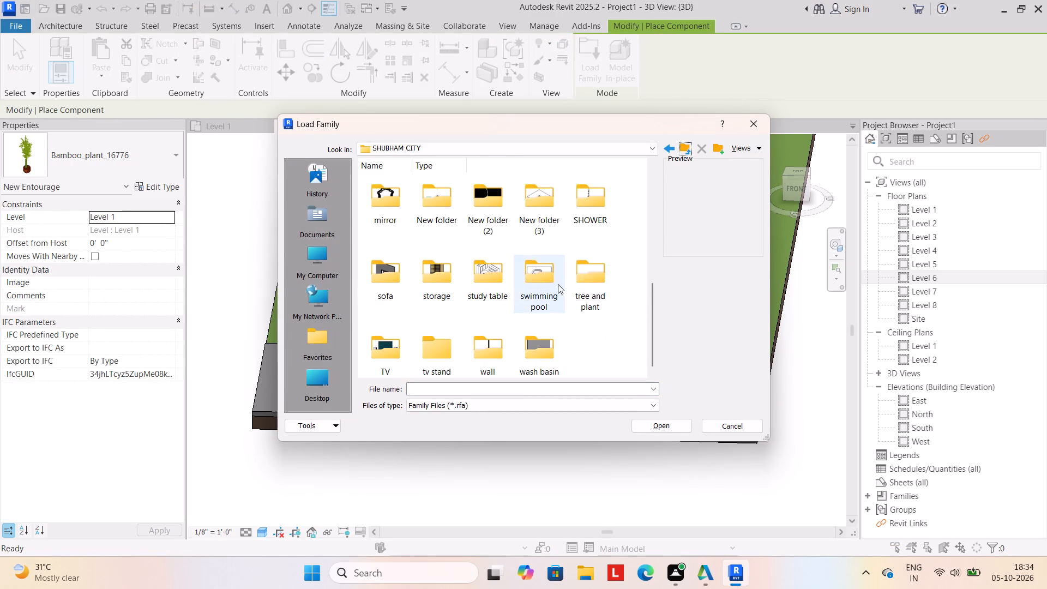
scroll(575, 255, "down", 5)
scroll(565, 267, "up", 6)
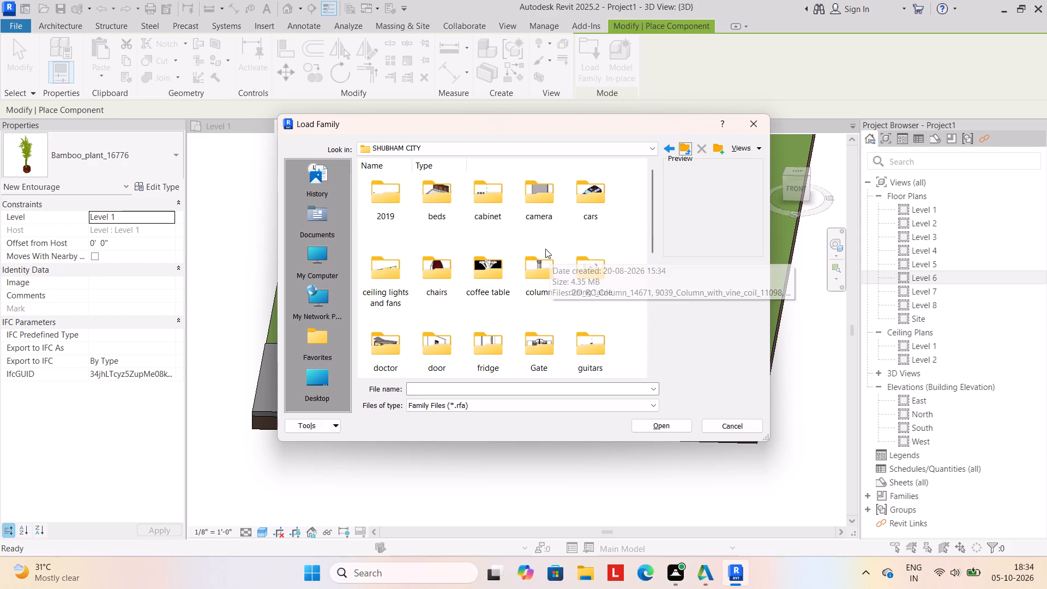
scroll(545, 249, "up", 6)
Browse from the C: drive through ProgramData, Autodesk, RVT 2025 and Libraries to the English-Imperial US family folder.
left_click(315, 369)
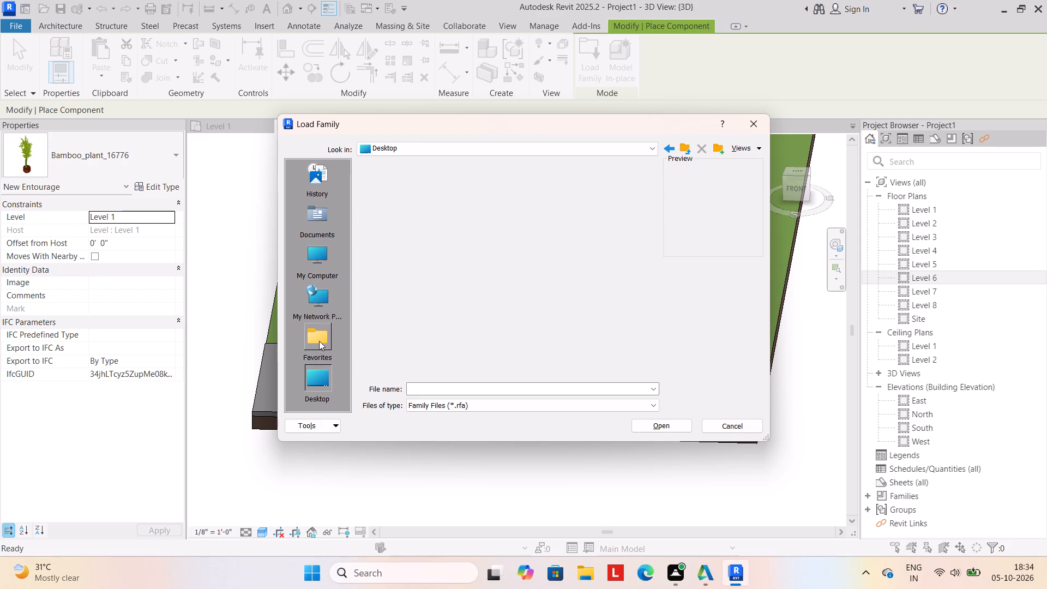
left_click(316, 252)
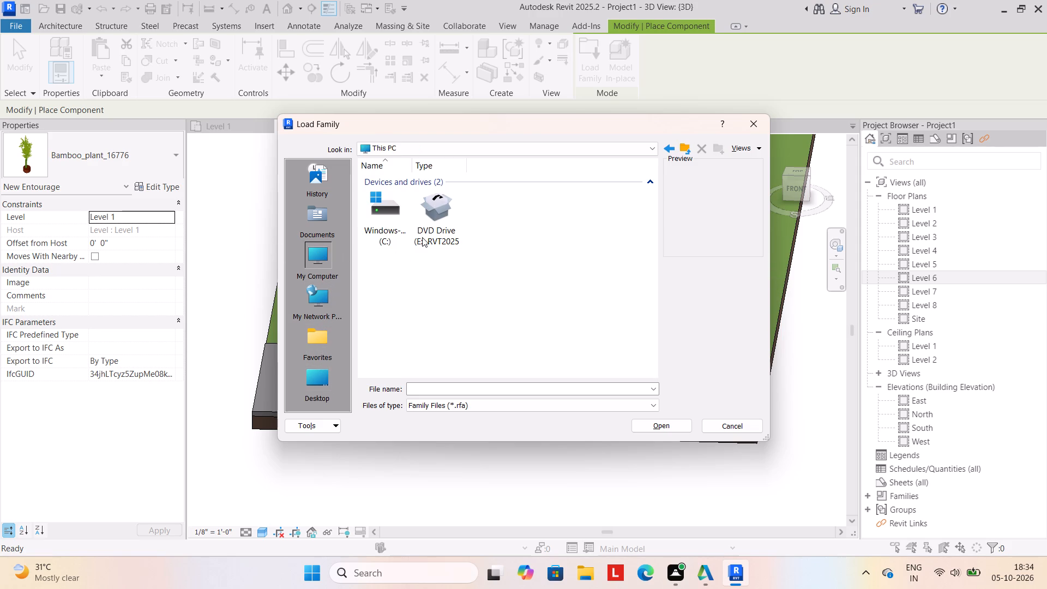
left_click(395, 211)
double_click(394, 211)
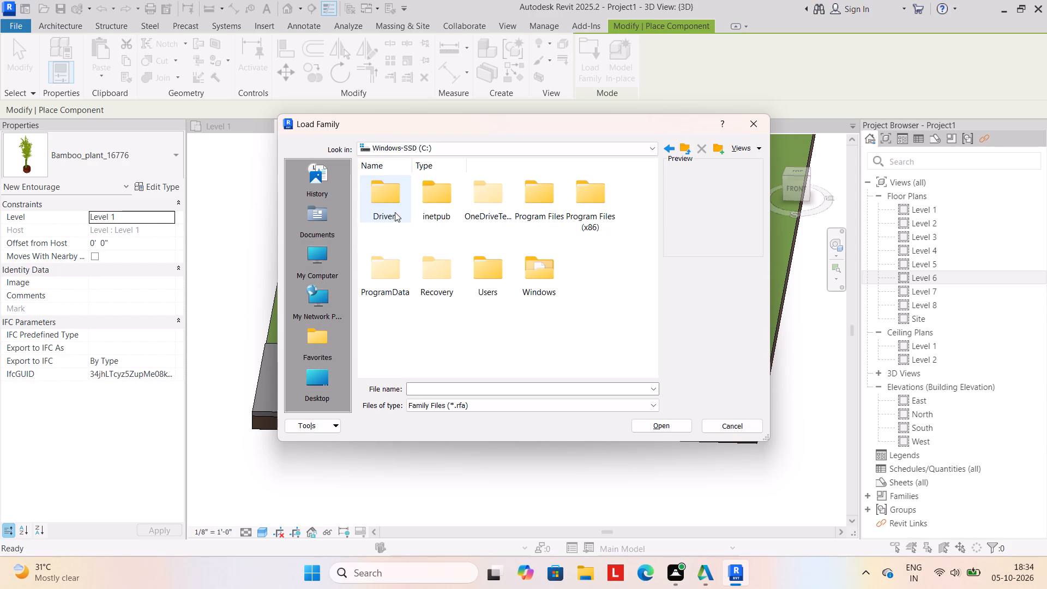
double_click(377, 269)
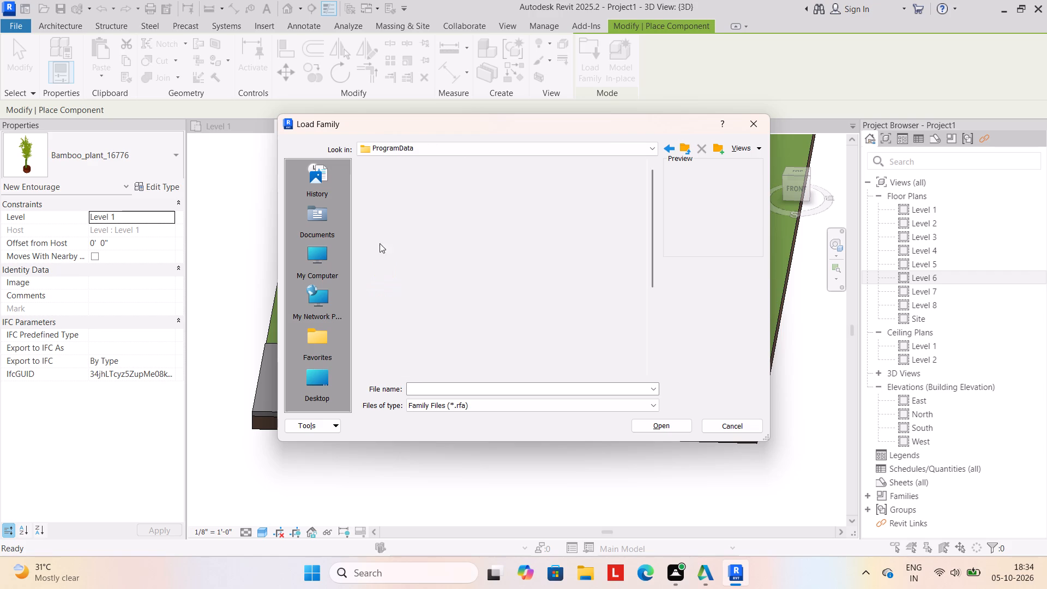
double_click(440, 203)
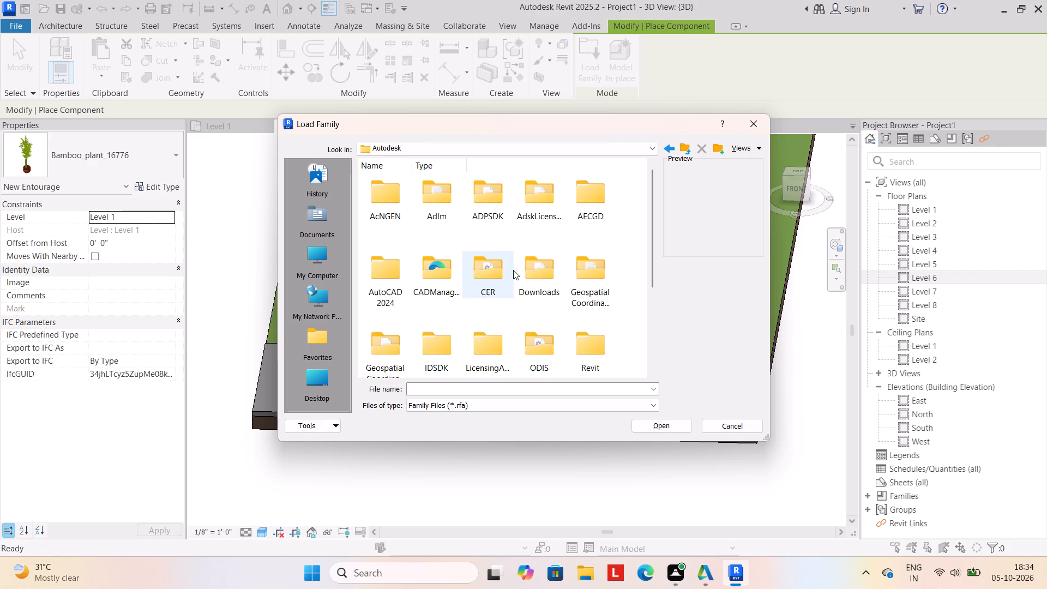
scroll(531, 266, "down", 5)
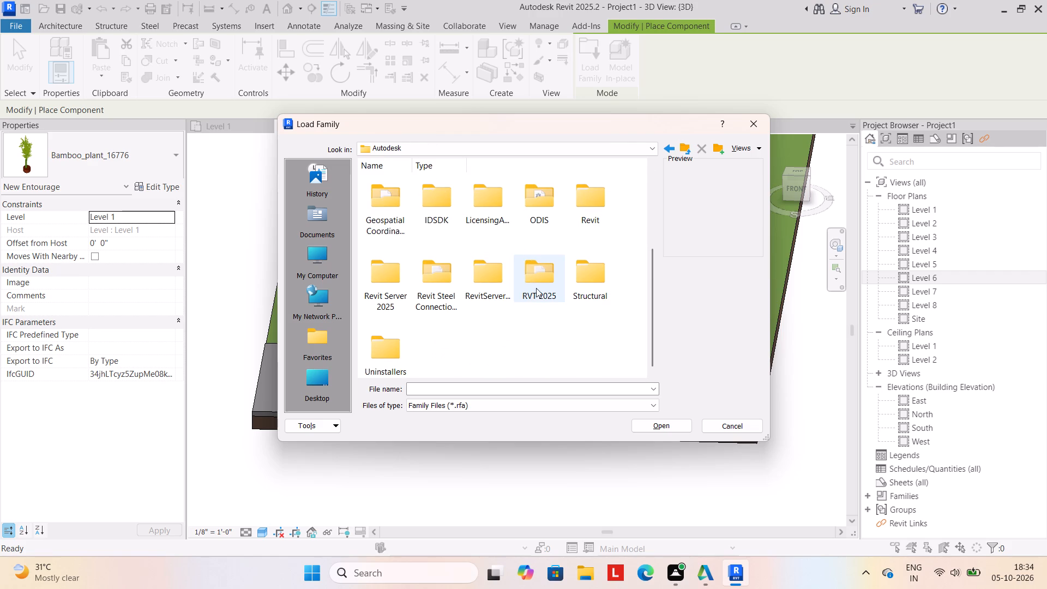
double_click(541, 278)
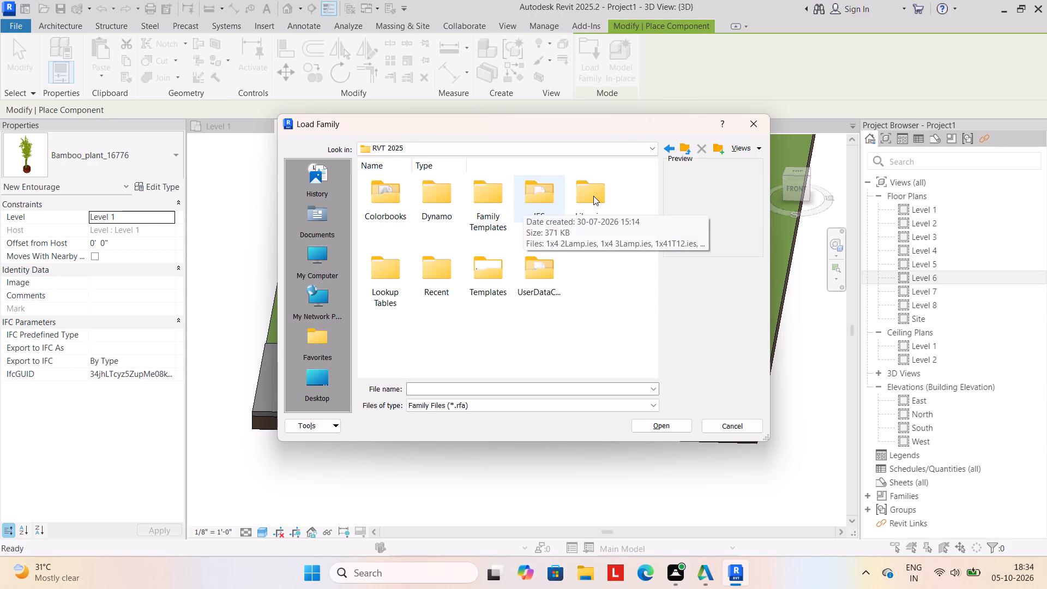
double_click(593, 196)
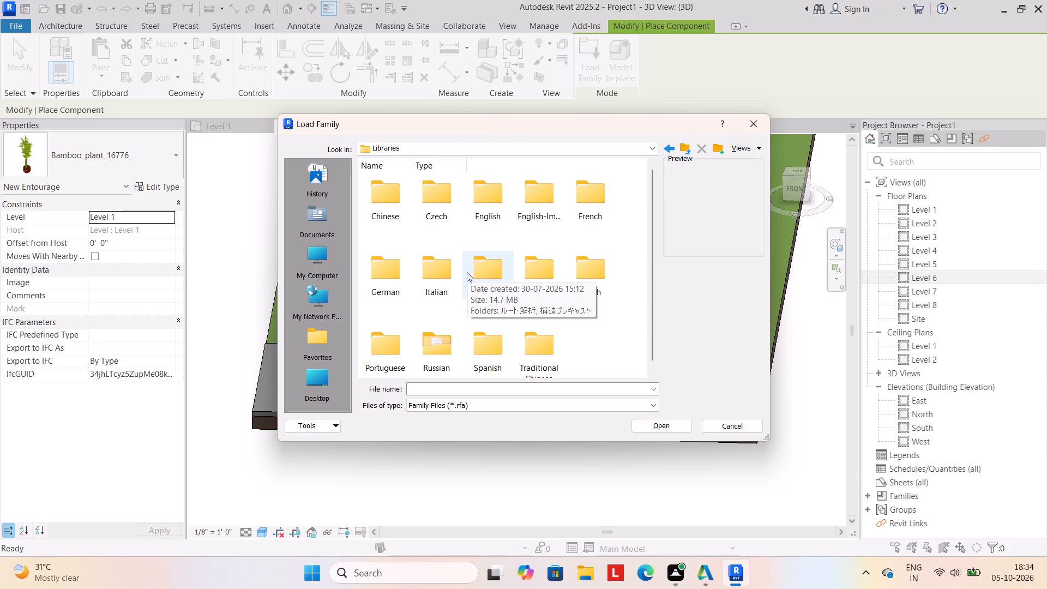
double_click(539, 195)
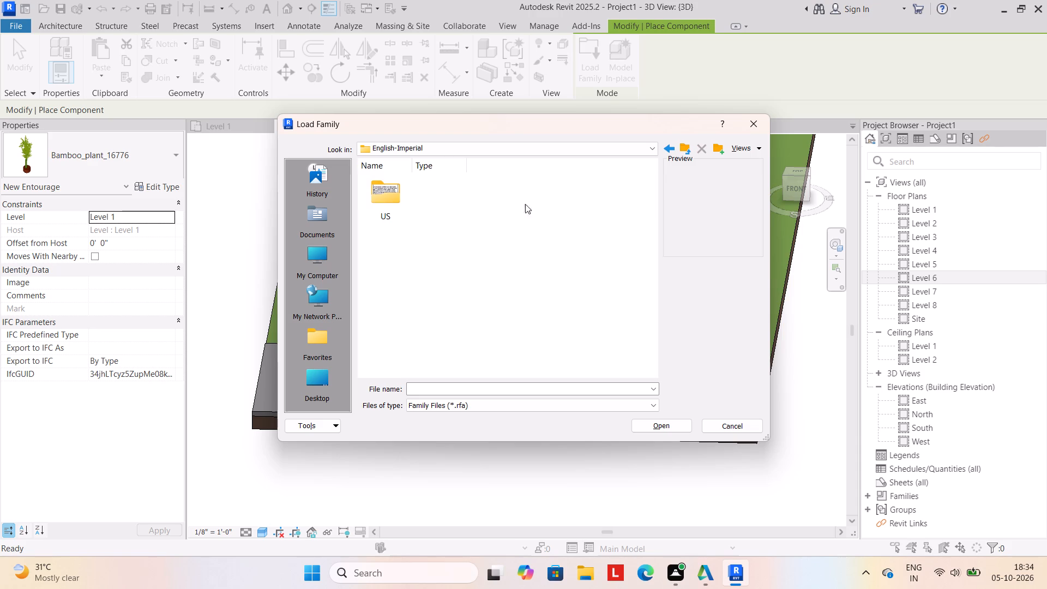
double_click(394, 203)
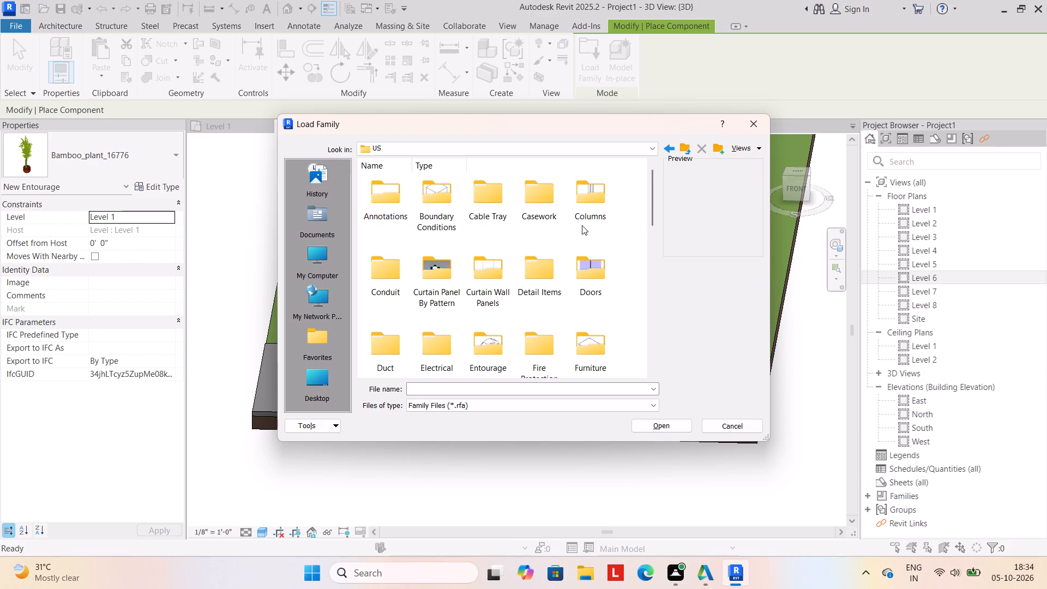
Look through the US library's category folders for one holding road or site marking families.
scroll(597, 292, "down", 4)
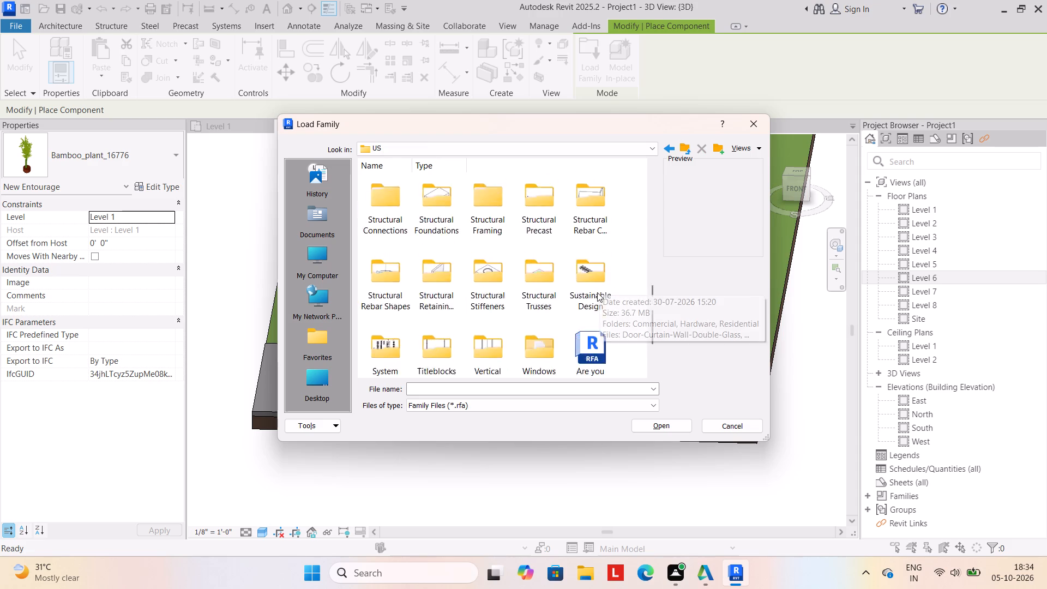
scroll(597, 292, "down", 1)
scroll(593, 291, "up", 5)
scroll(472, 266, "up", 3)
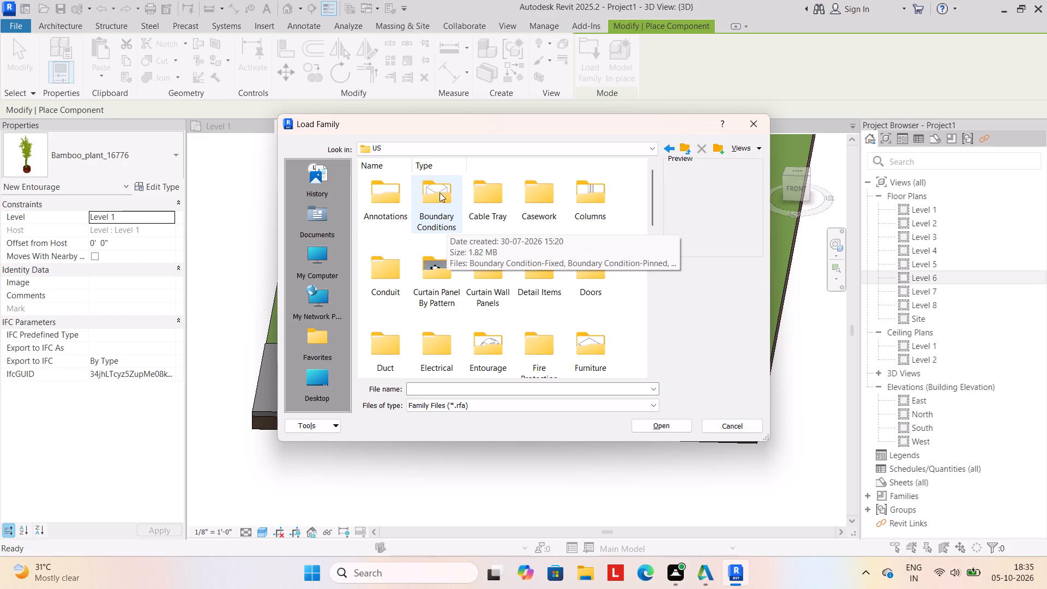
scroll(584, 268, "down", 5)
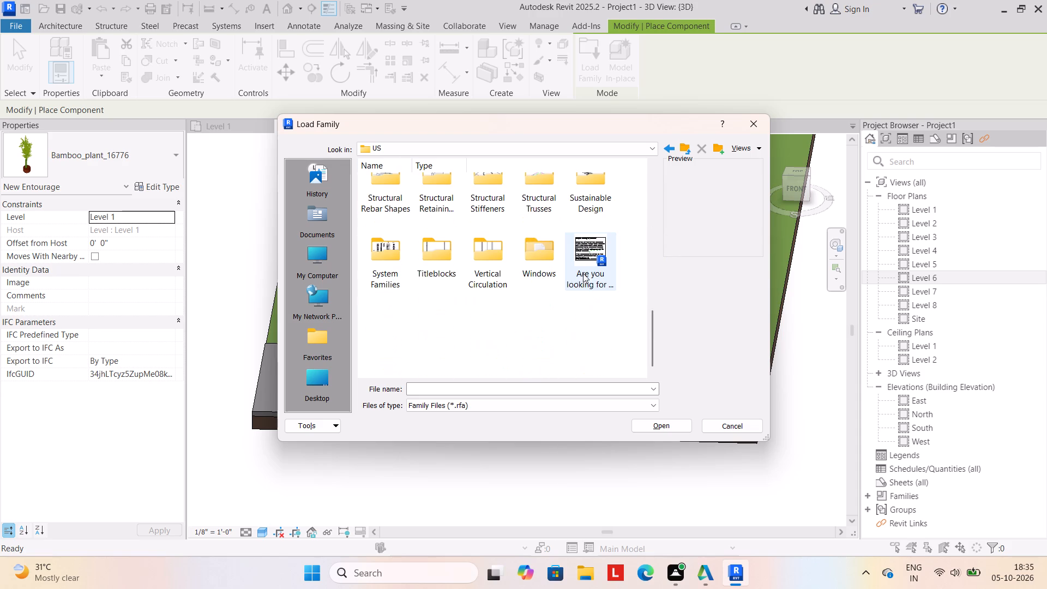
scroll(525, 236, "up", 3)
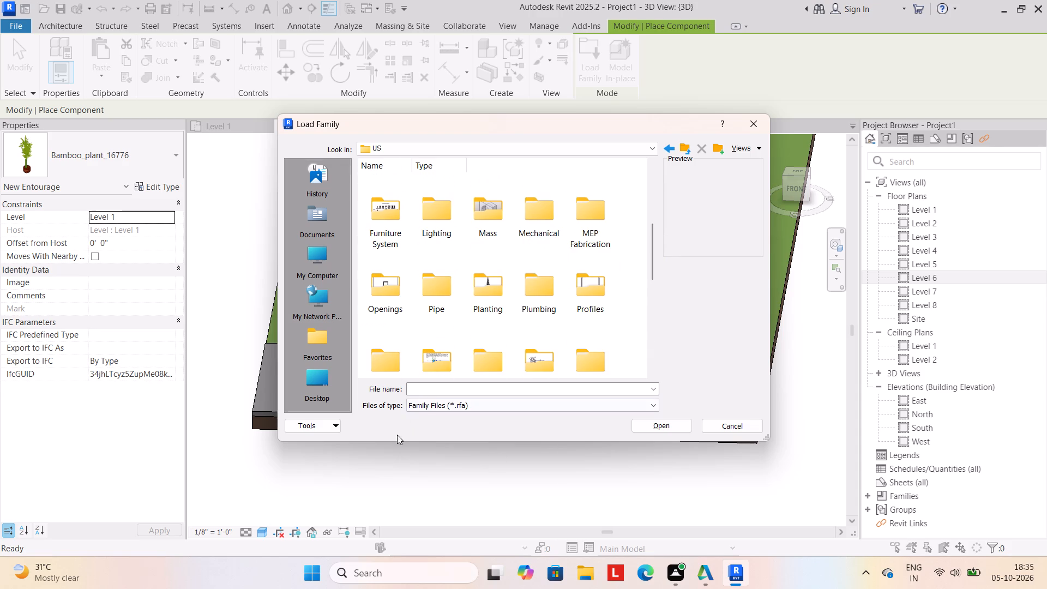
scroll(561, 290, "down", 5)
scroll(561, 290, "up", 3)
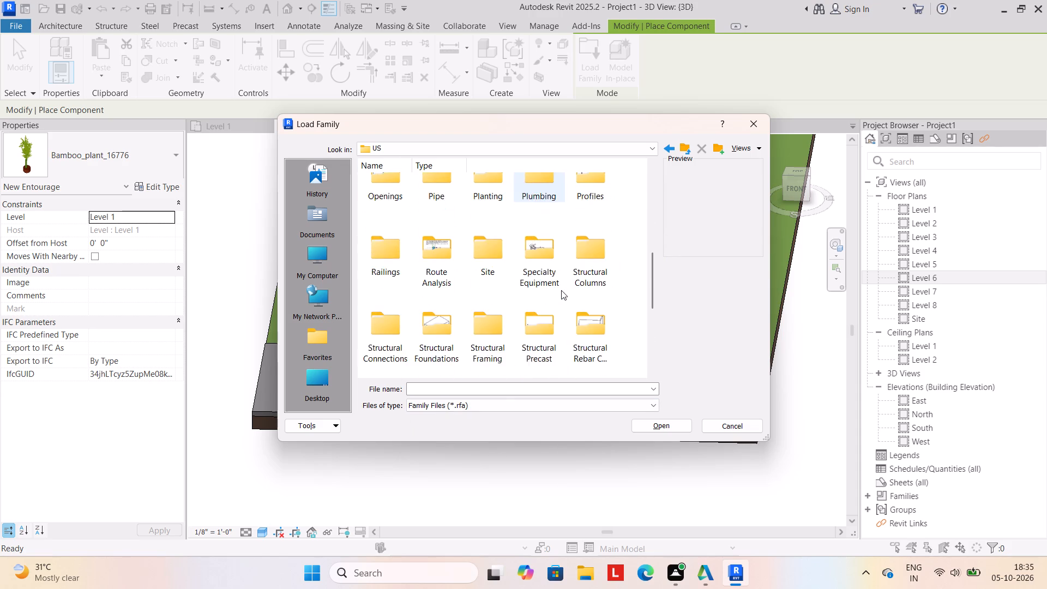
scroll(561, 290, "up", 4)
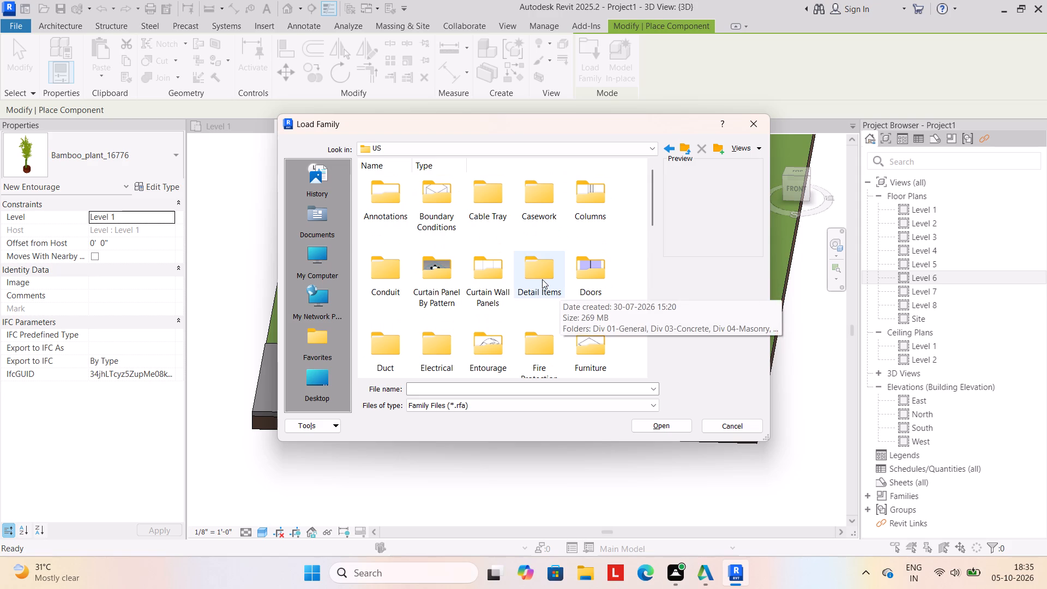
scroll(542, 279, "up", 4)
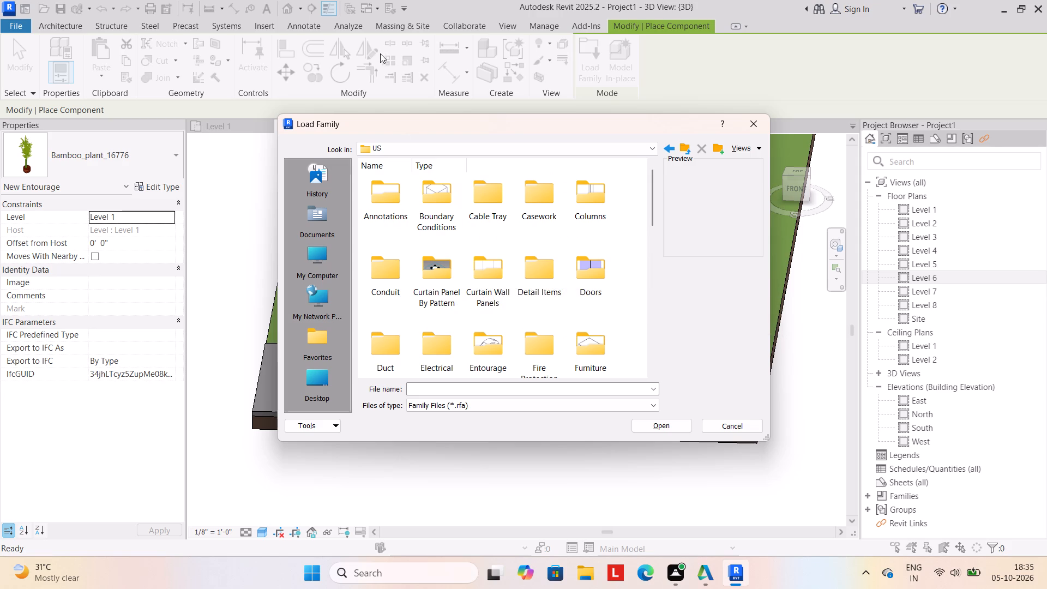
scroll(551, 283, "down", 2)
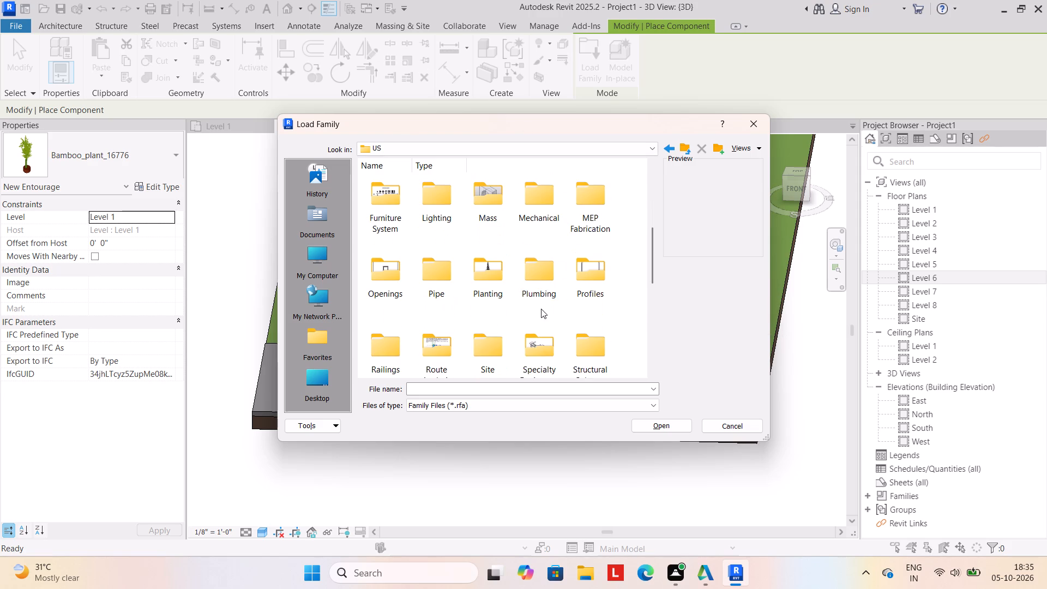
scroll(543, 275, "down", 4)
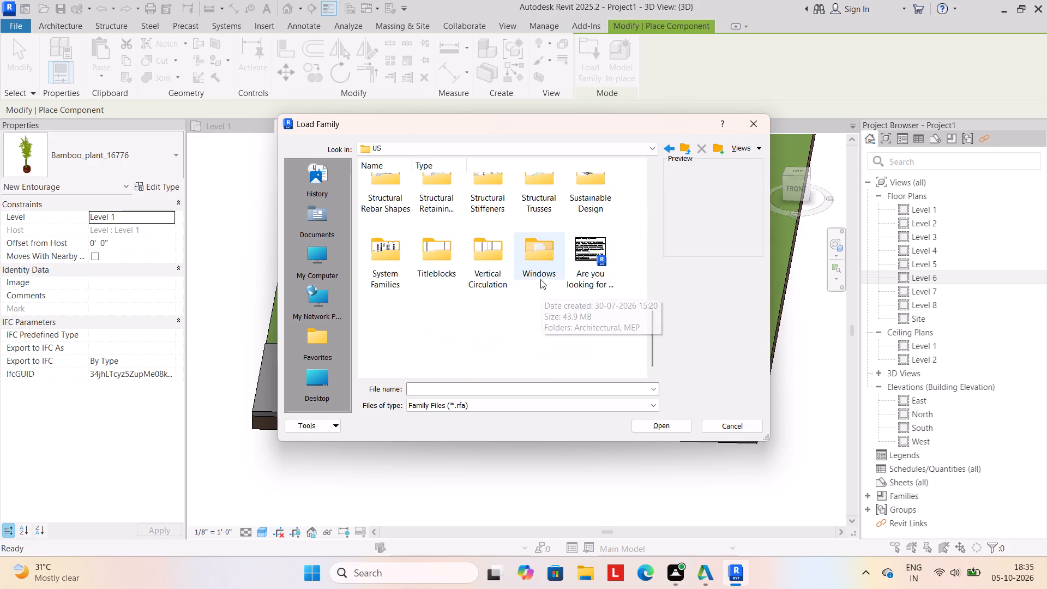
scroll(530, 284, "up", 3)
scroll(480, 329, "down", 1)
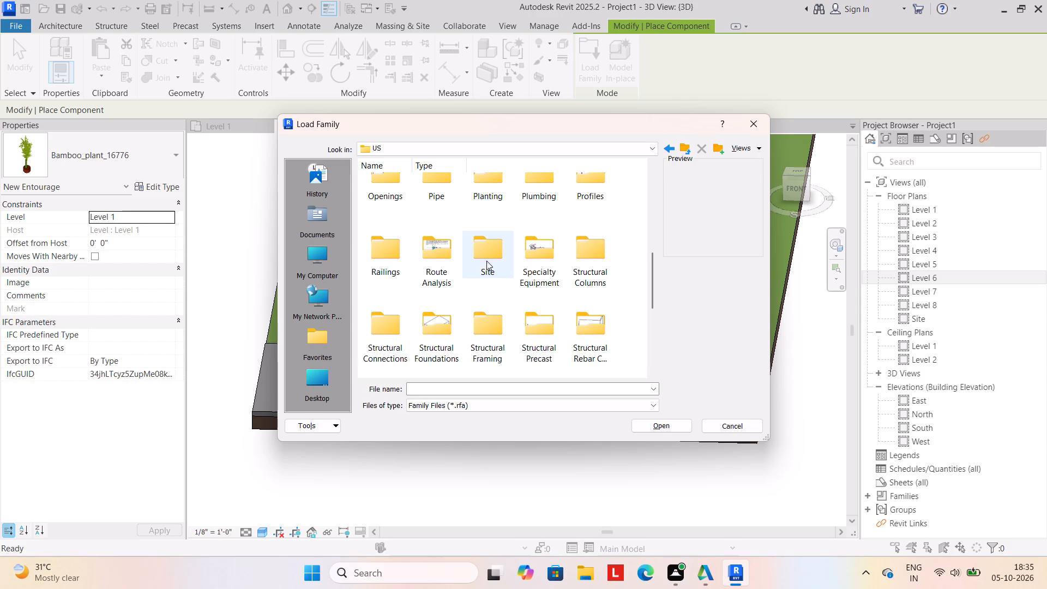
Load the Direction Arrows - Straight family from the US library's Site > Parking folder.
double_click(486, 260)
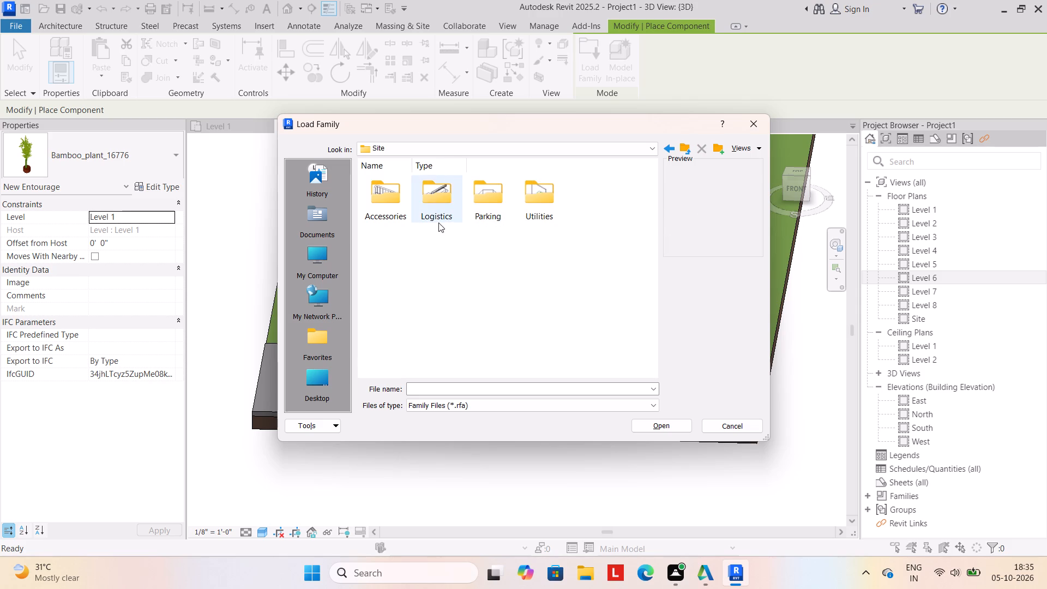
double_click(497, 186)
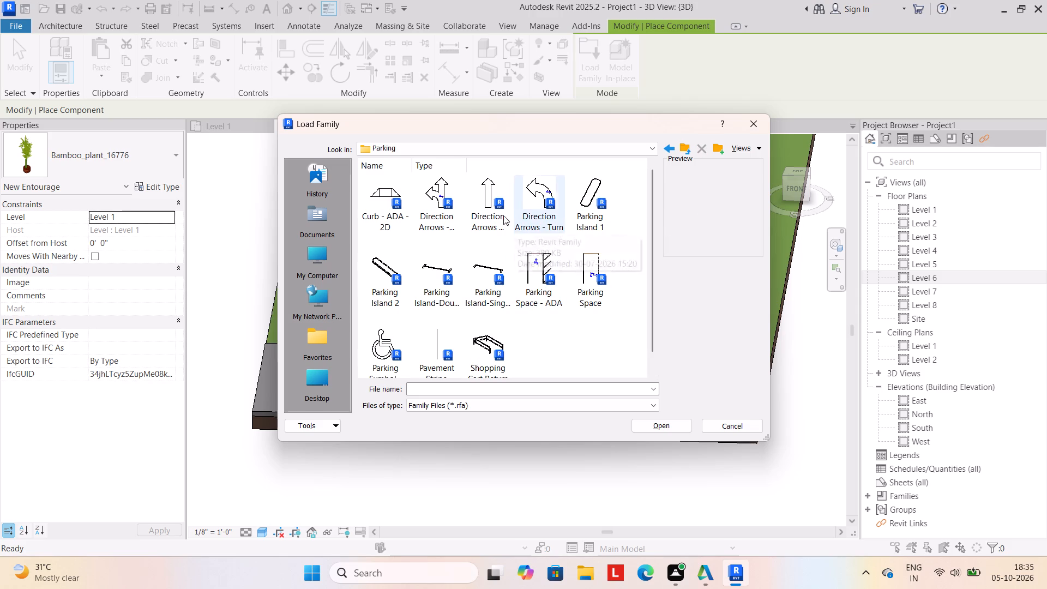
left_click(494, 215)
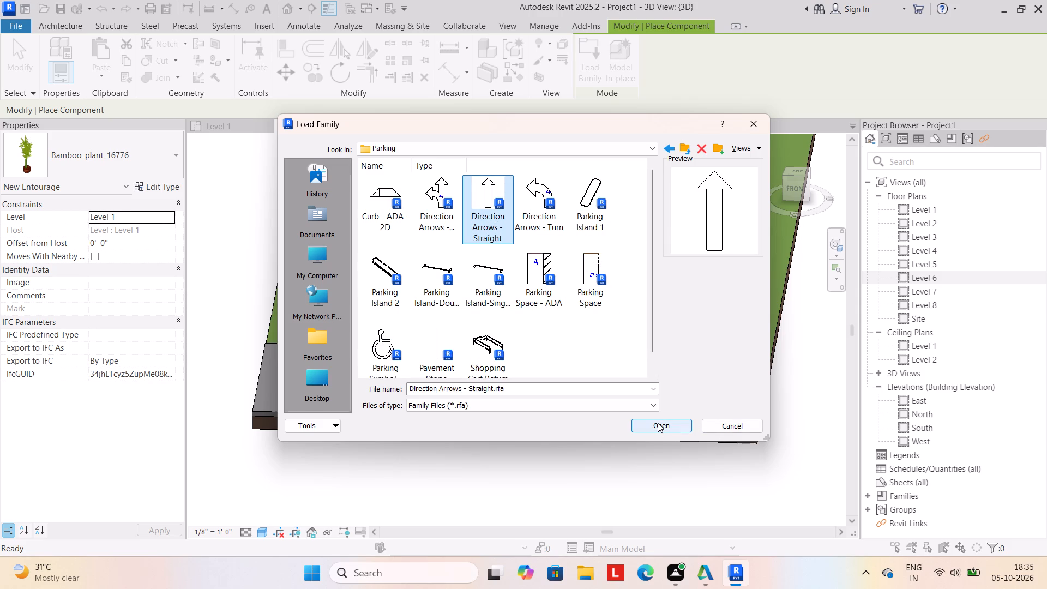
left_click(656, 422)
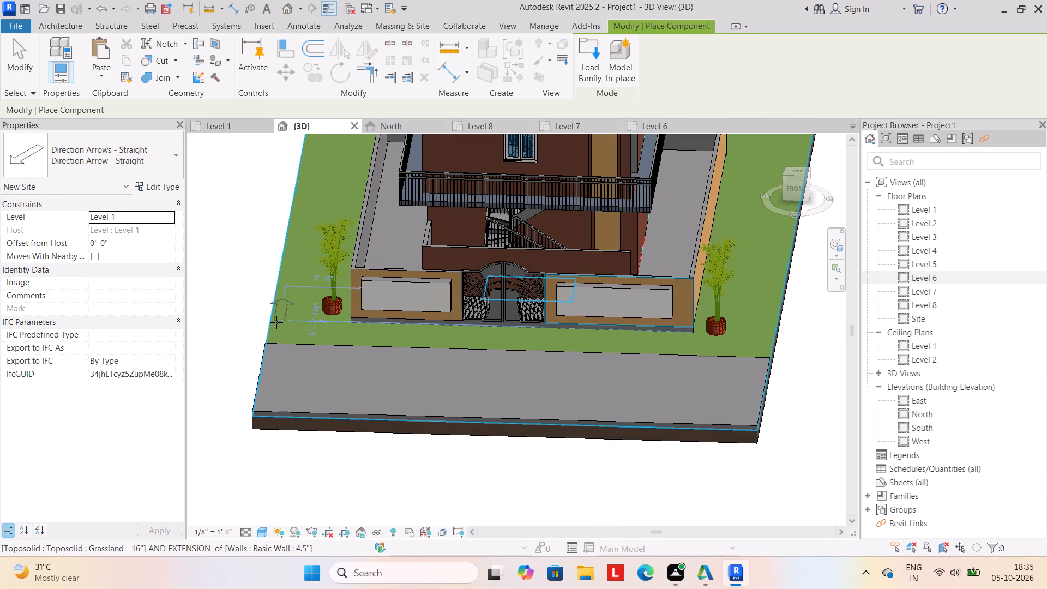
Place one straight direction arrow on the grass before the left bamboo plant, seen from the front, rotated to point rightward parallel to the road.
key("space")
key("space")
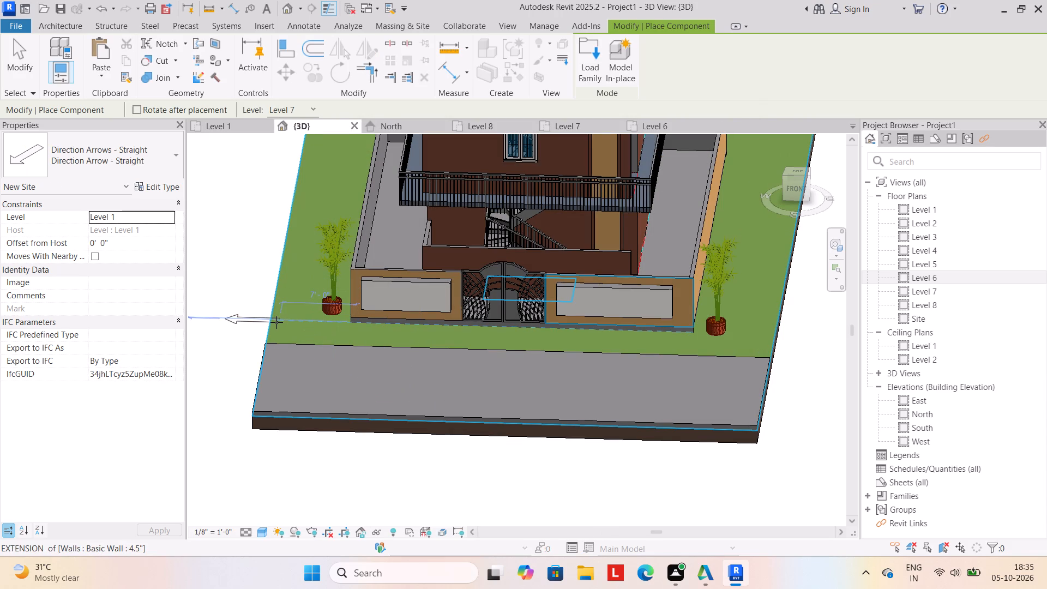
key("space")
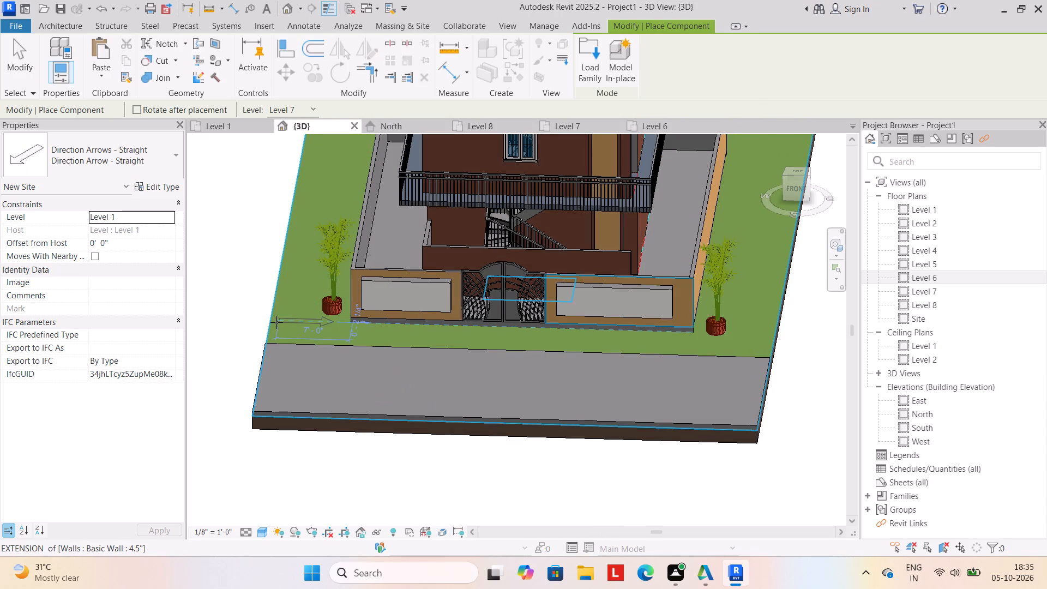
left_click(284, 329)
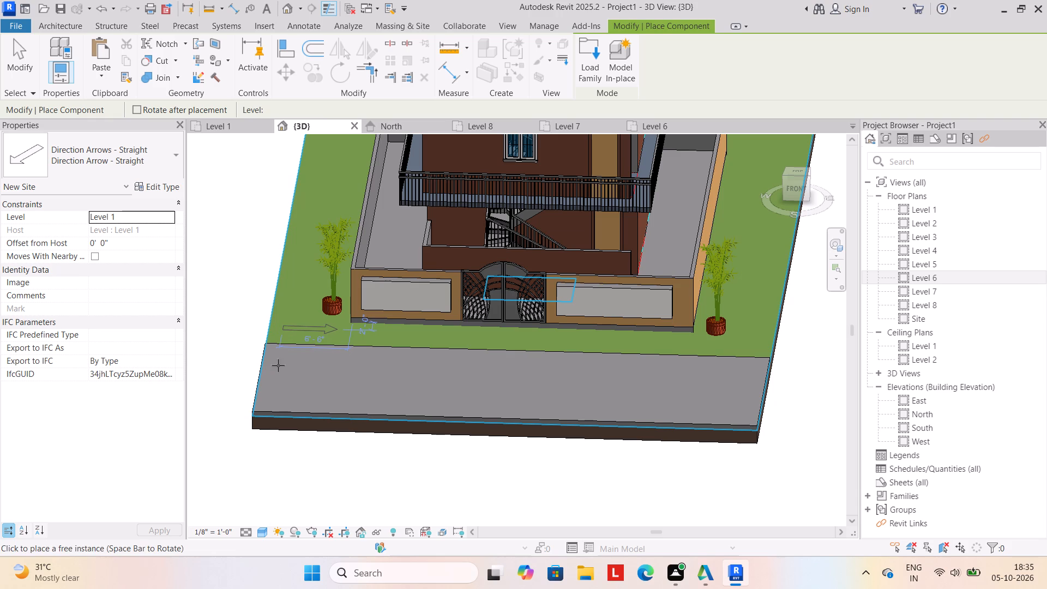
key("Escape")
key("Escape")
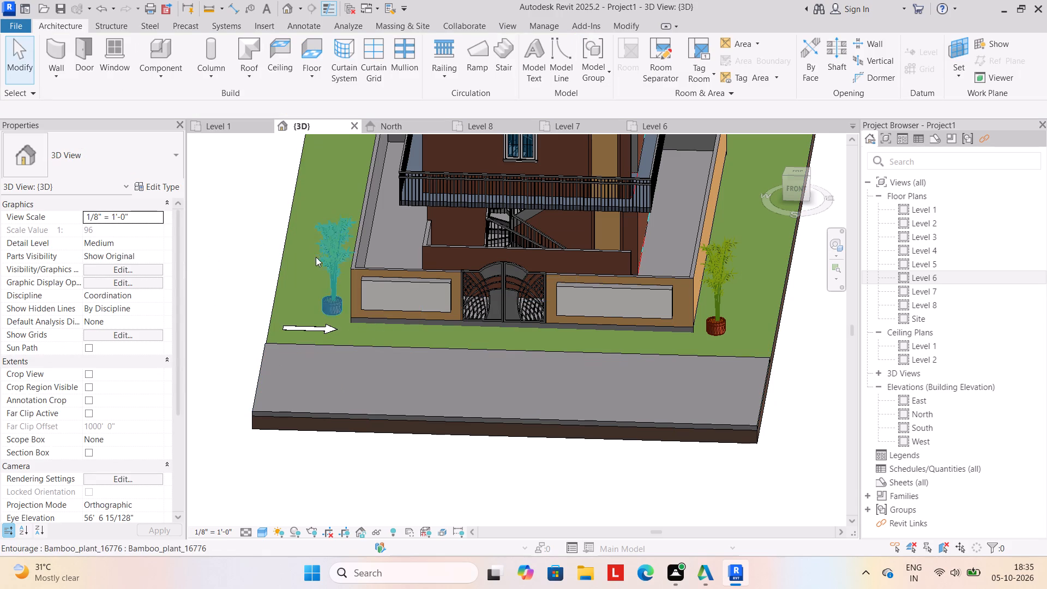
Copy the straight direction arrow from the grass about 12' forward onto the front road.
left_click(303, 327)
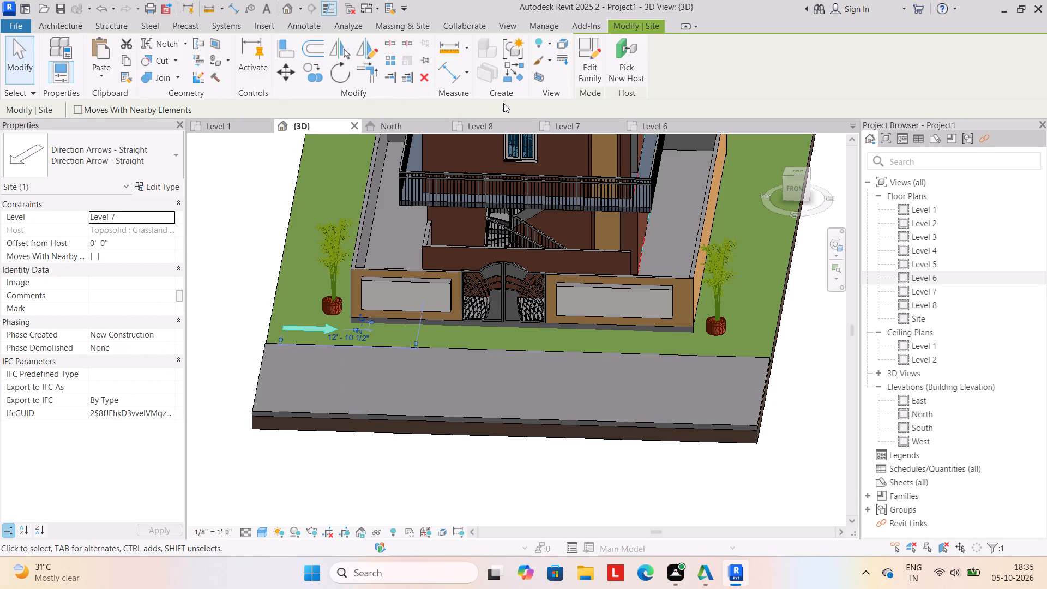
left_click(309, 73)
left_click(308, 323)
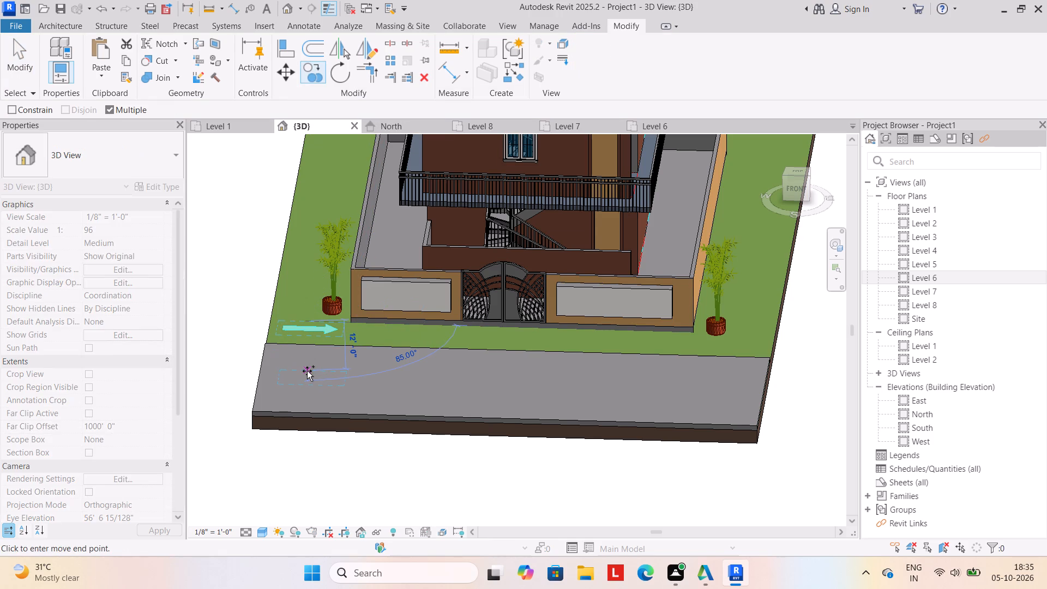
left_click(305, 371)
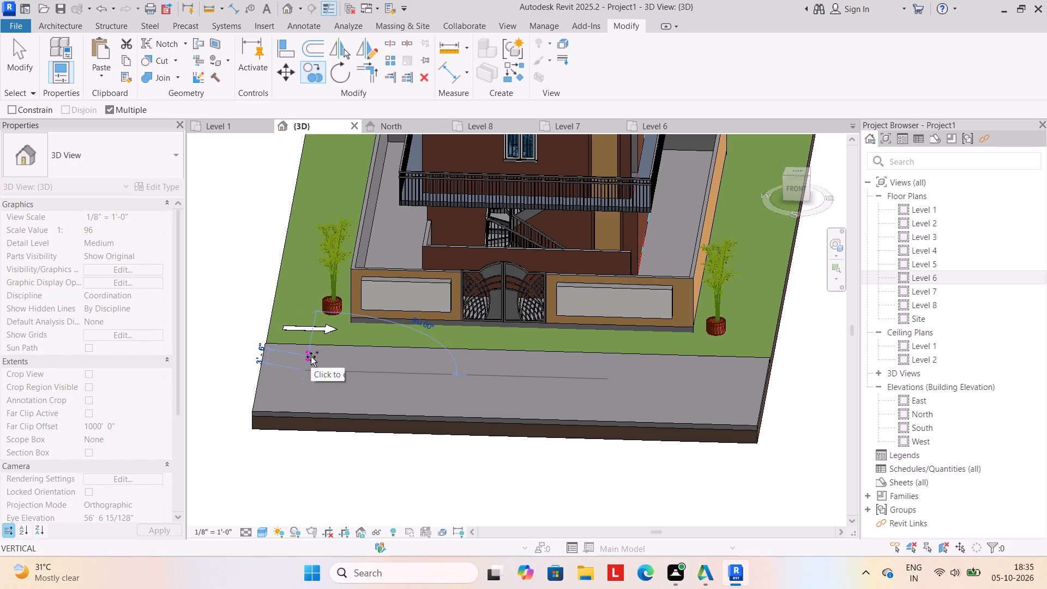
key("Escape")
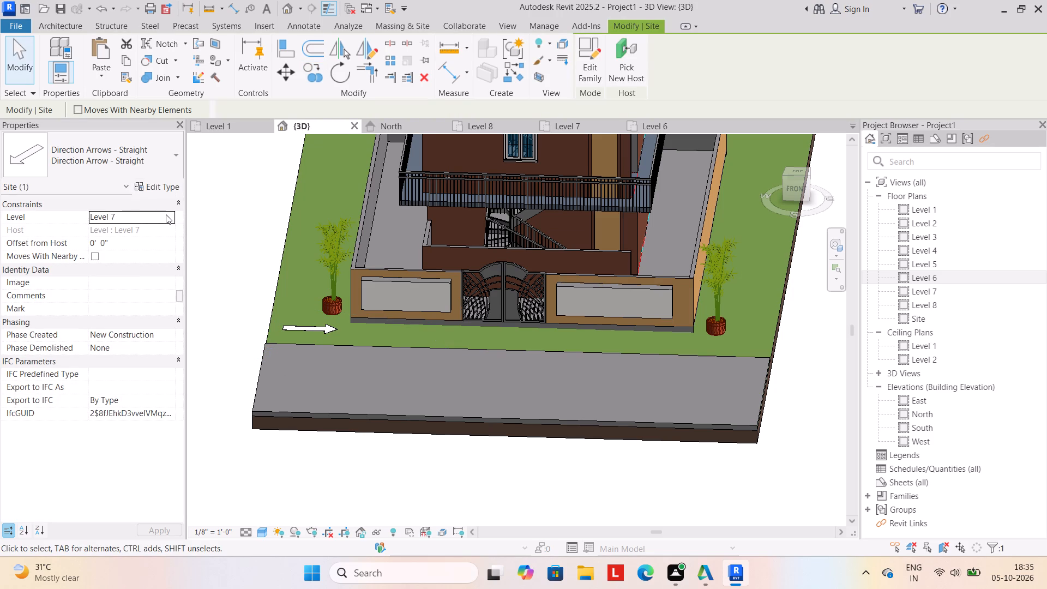
Set the copied arrow's level to Level 1 so it lies on the road surface.
left_click(166, 214)
scroll(145, 233, "up", 7)
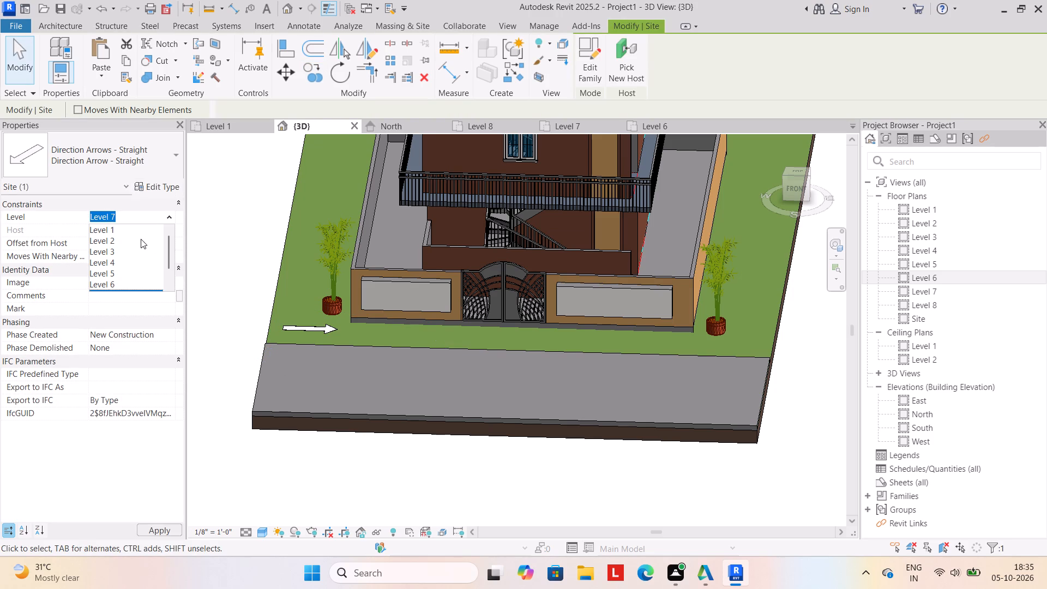
left_click(140, 227)
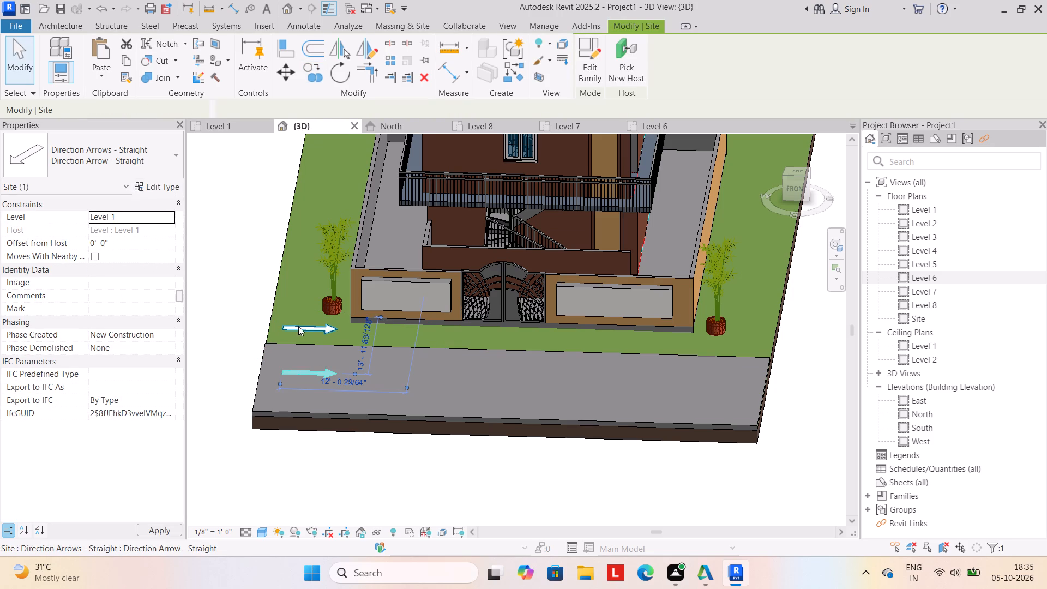
left_click(351, 406)
Delete the original direction arrow on the grass before the left bamboo plant.
left_click(320, 328)
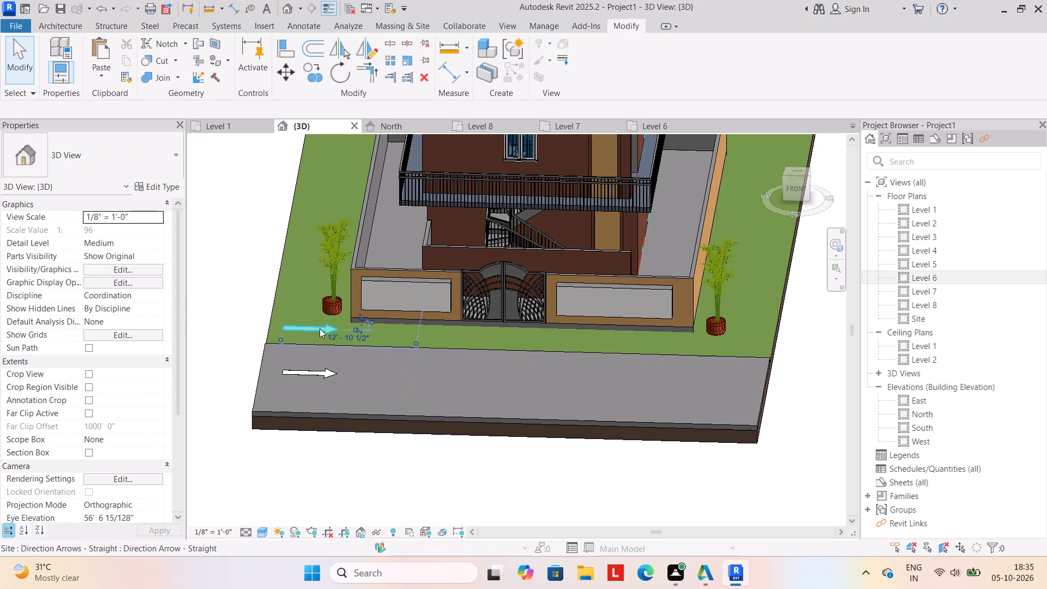
key("Delete")
Copy the road arrow twice along the road, about 14' 2" and then about 15' farther toward the right end.
left_click(311, 376)
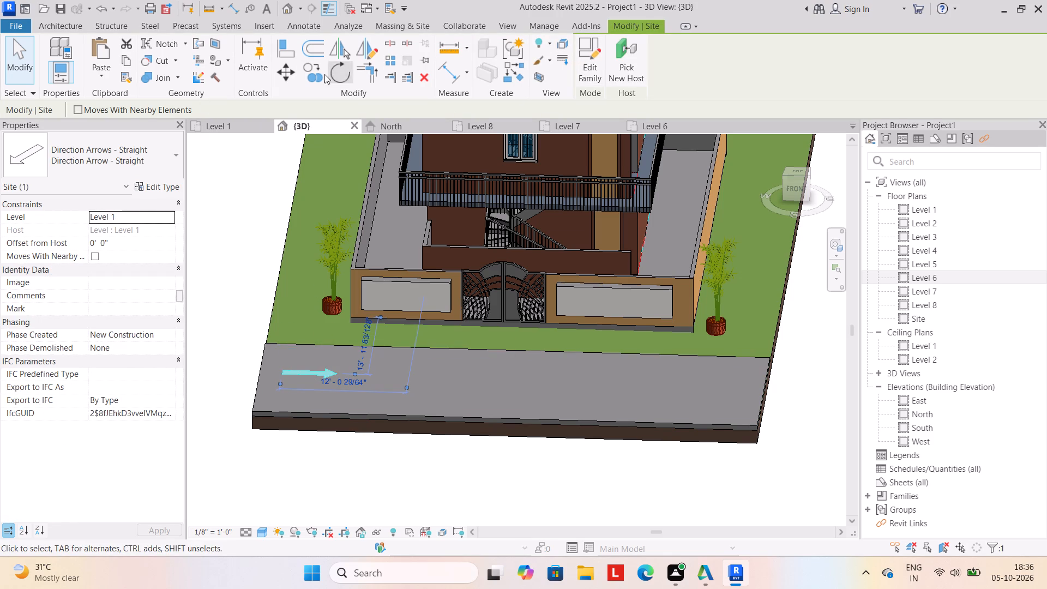
left_click(319, 72)
left_click(307, 376)
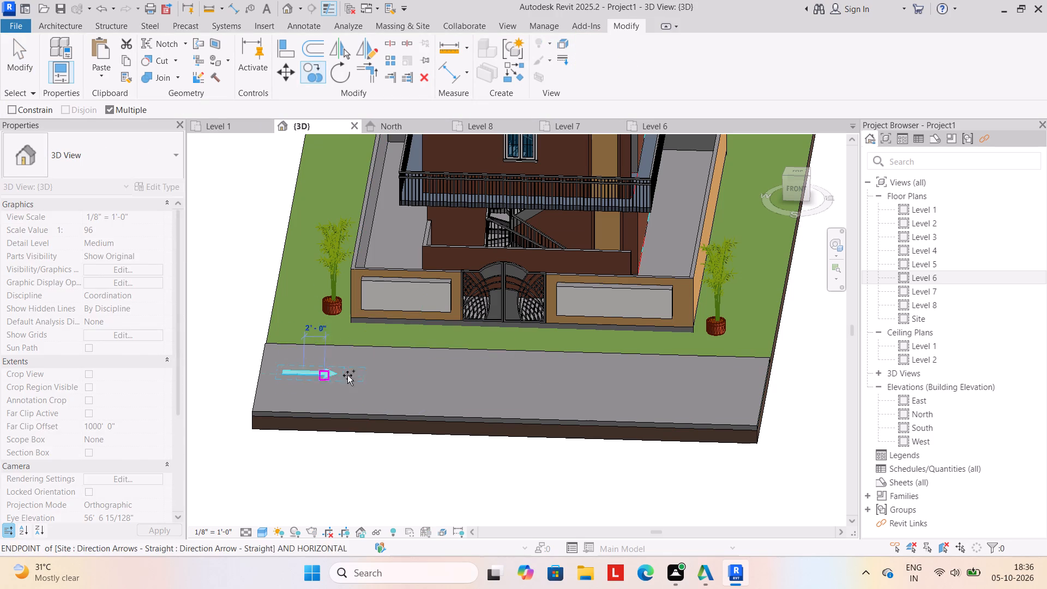
left_click(454, 383)
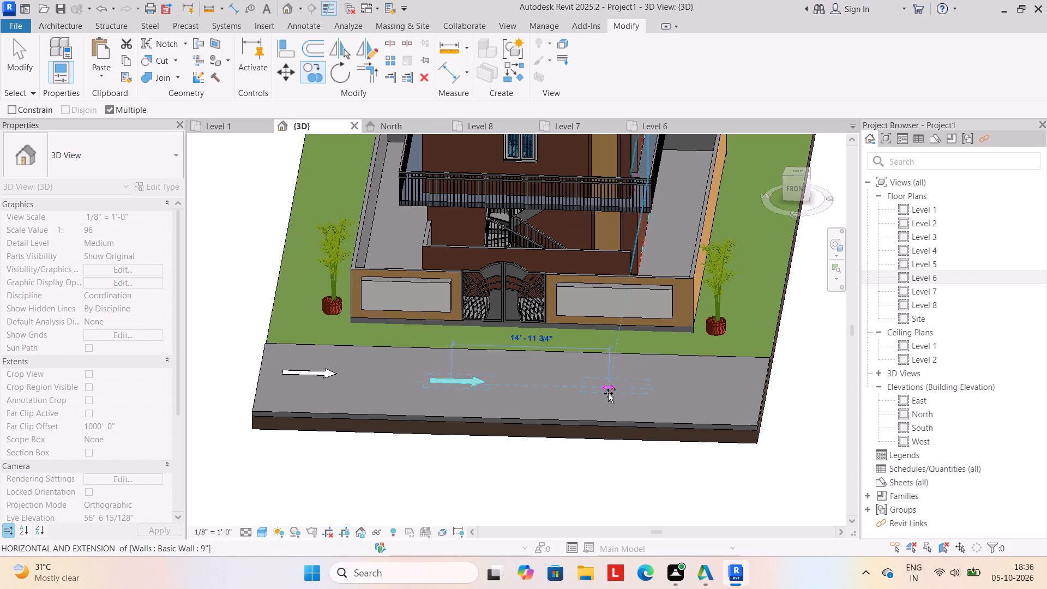
left_click(608, 393)
key("Escape")
key("Escape")
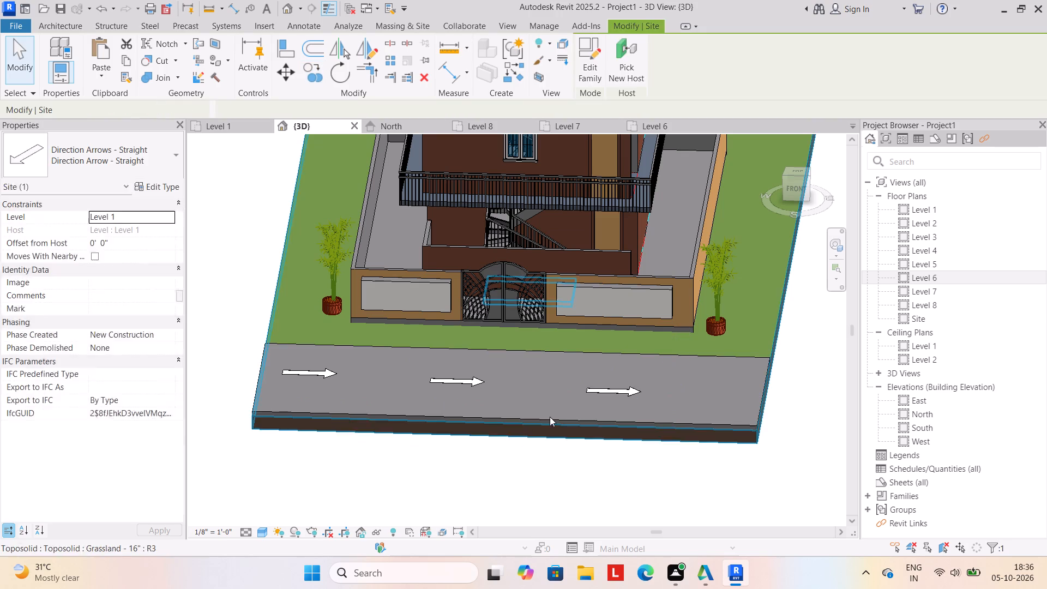
Nudge the three road arrows into line, moving the right and middle ones slightly toward the house and the left one slightly away.
left_click(605, 393)
key("Up")
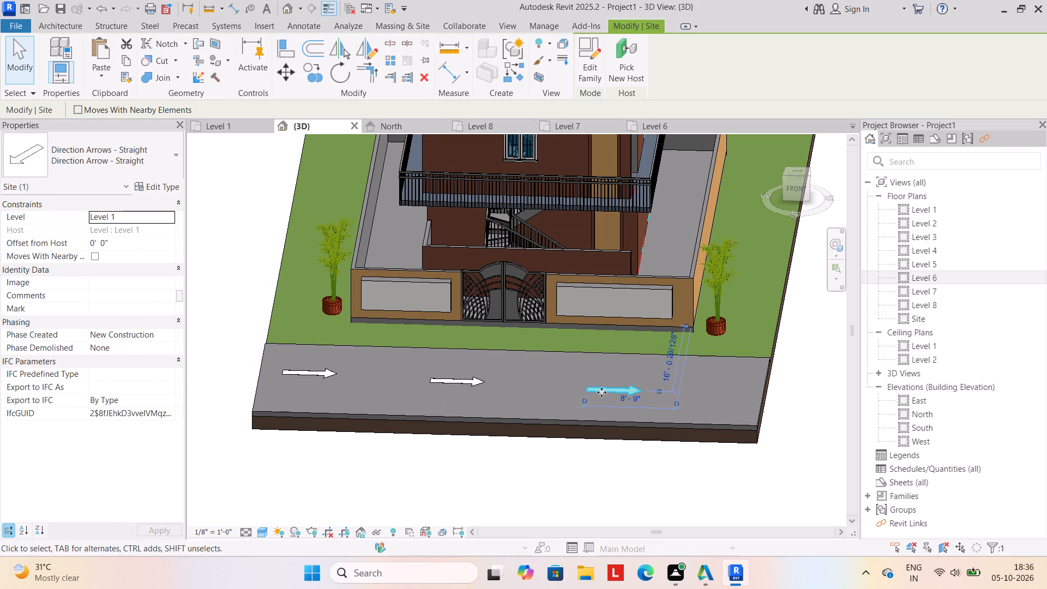
key("Up")
key("Up")
left_click(471, 382)
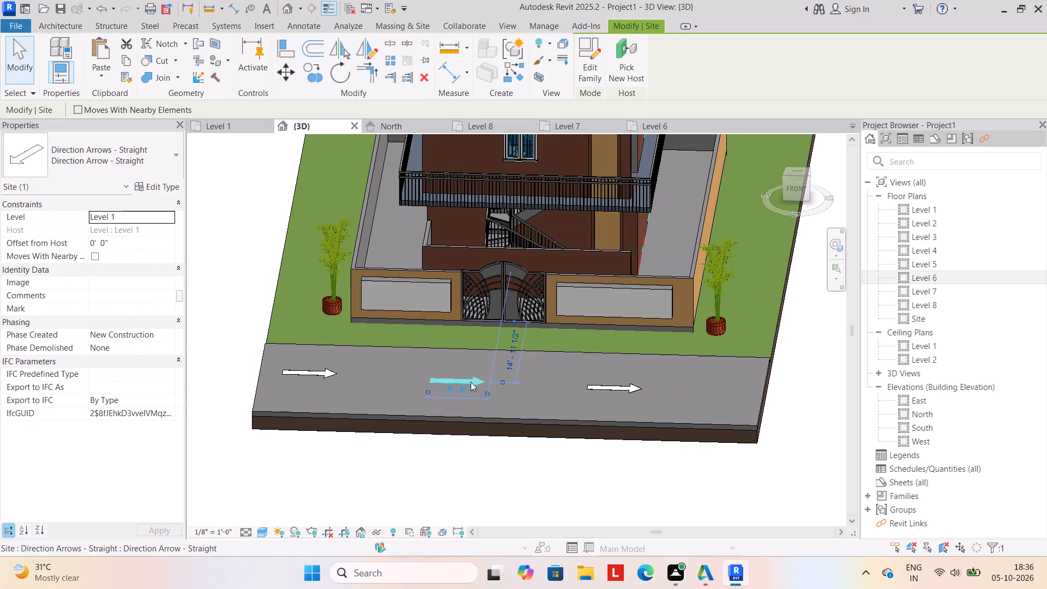
key("Up")
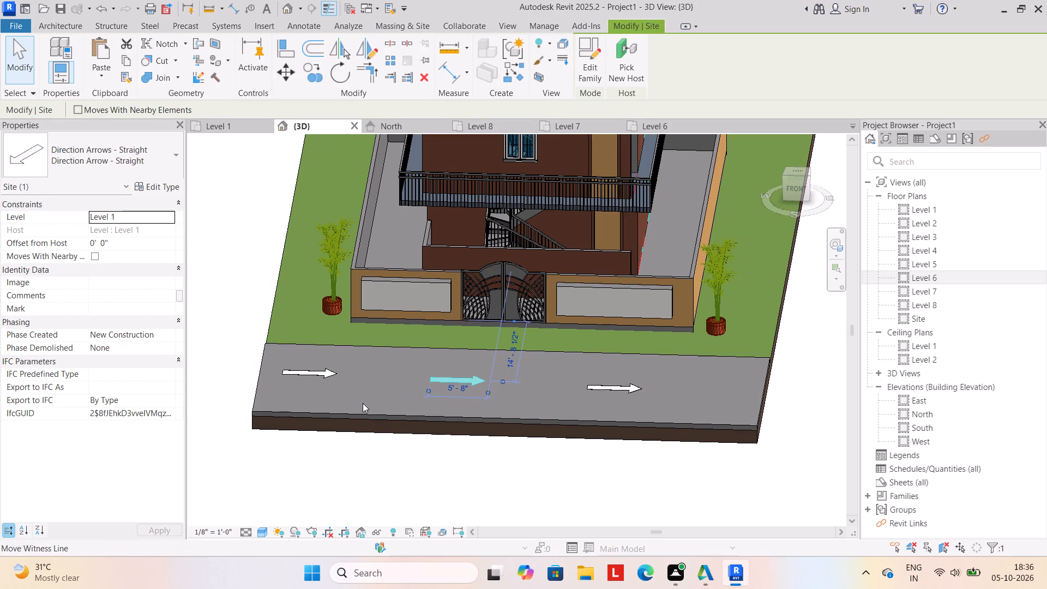
key("Escape")
left_click(323, 374)
key("Down")
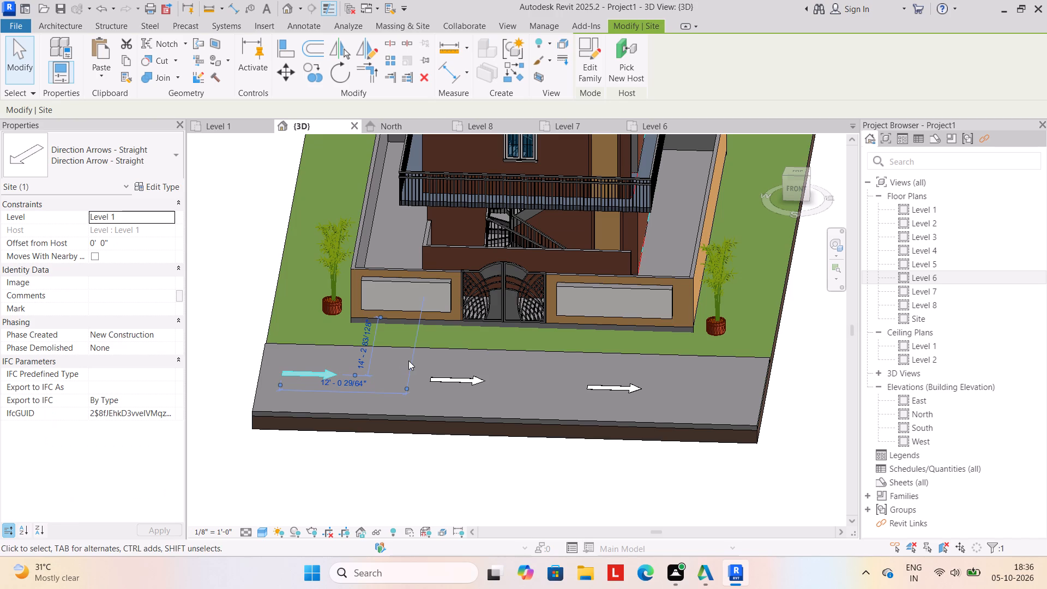
left_click(446, 466)
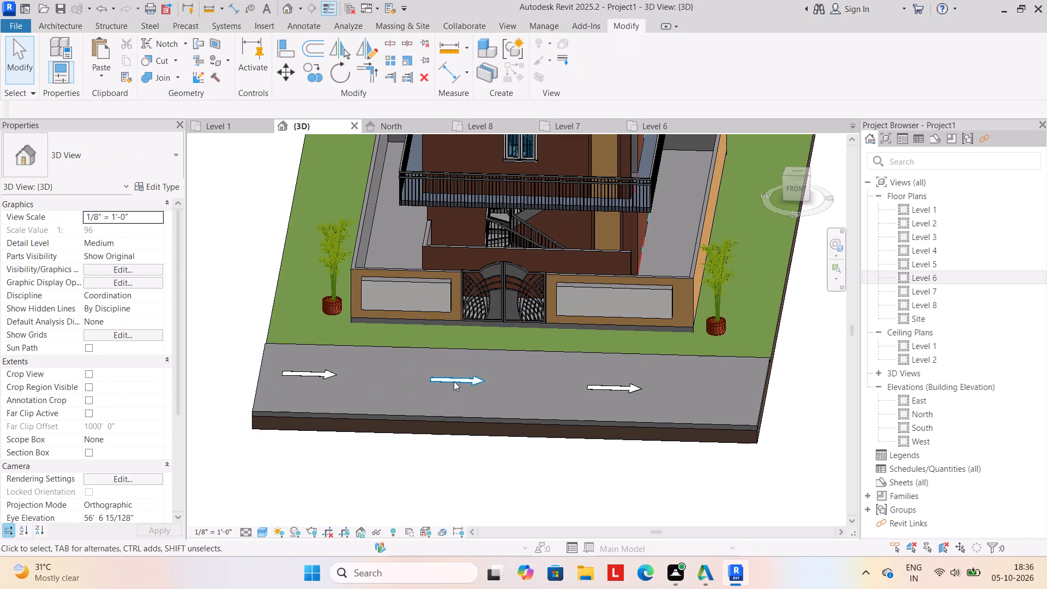
Nudge the middle road arrow about 2' 6" along the road toward the left arrow.
left_click(454, 381)
key("Left")
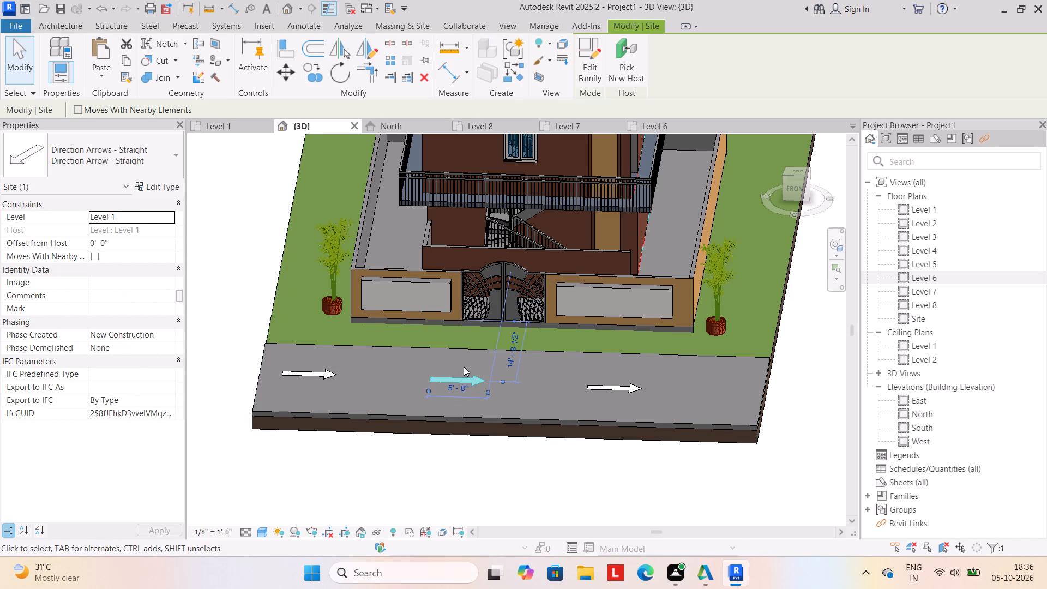
key("Left")
key("Left")
key("Left")
key("Left")
key("Left")
key("Left")
key("Left")
key("Left")
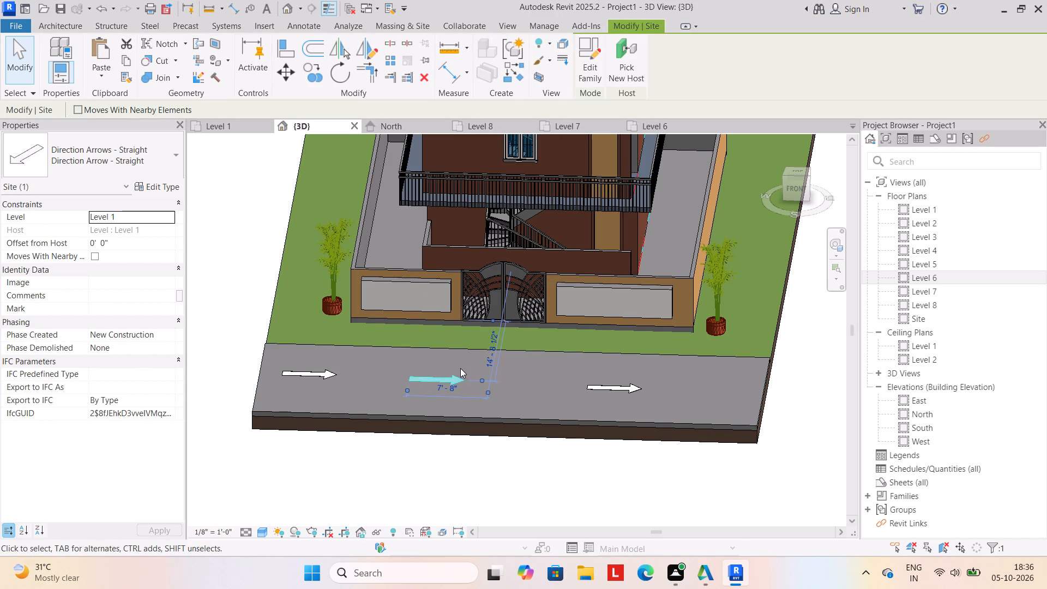
key("Left")
Nudge the right road arrow leftward along the road until it is about 14' 9" from the right boundary wall.
left_click(628, 386)
key("Left")
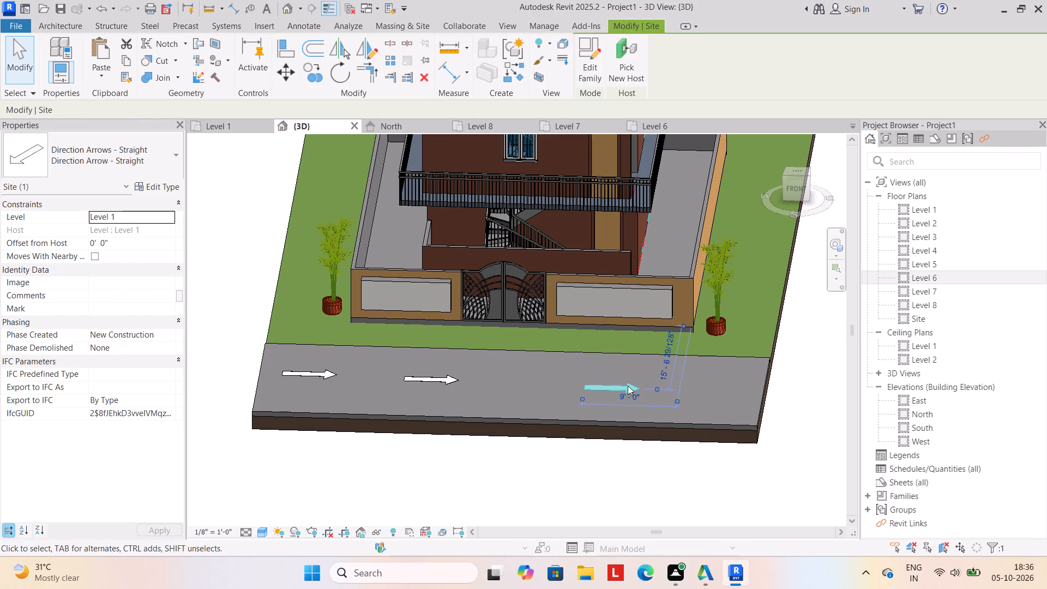
key("Left")
key("Left")
key("Left")
key("Left")
key("Left")
key("Left")
key("Left")
key("Left")
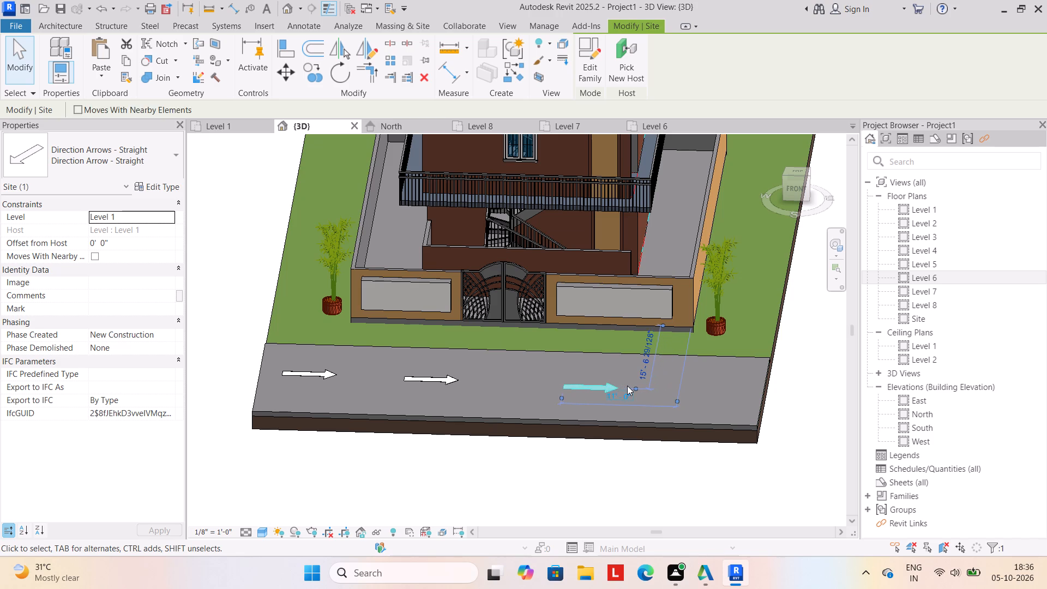
key("Left")
key("Left")
key("Left")
key("Left")
key("Left")
key("Left")
key("Left")
key("Left")
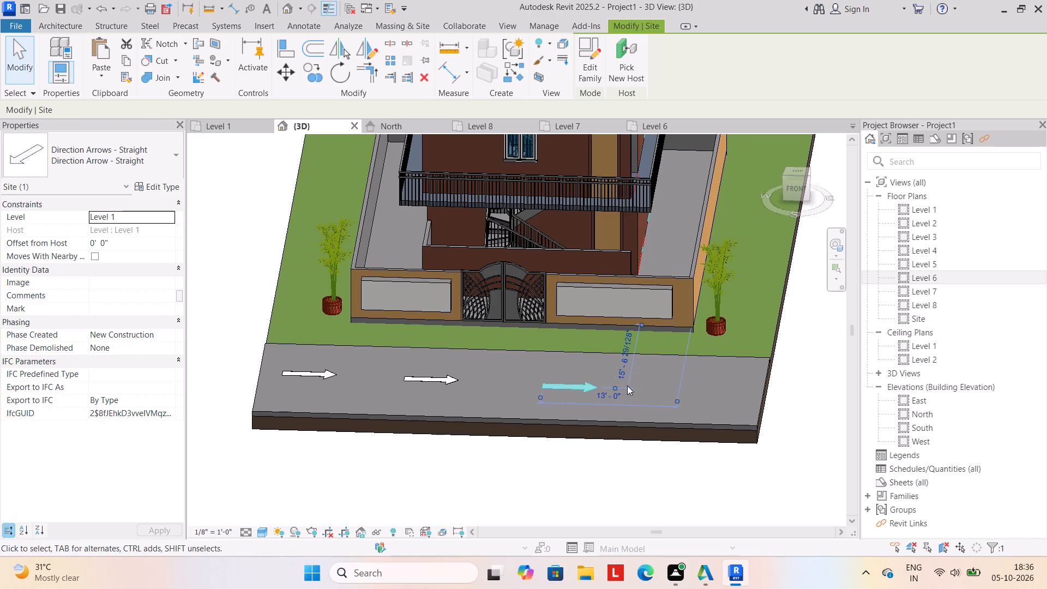
key("Left")
key("Left")
key("Left")
key("Left")
key("Left")
key("Left")
key("Left")
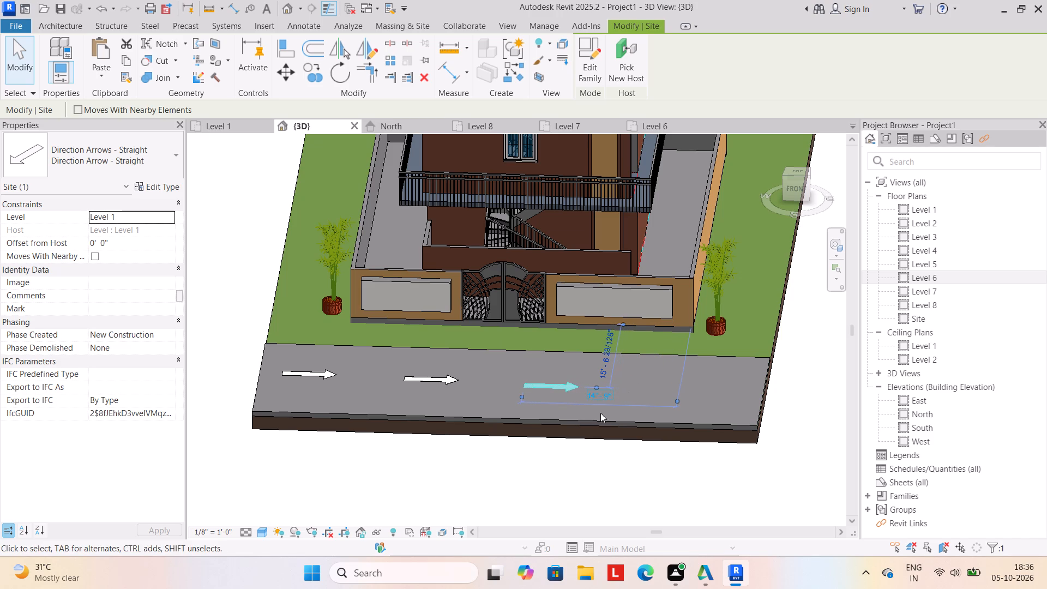
left_click(569, 471)
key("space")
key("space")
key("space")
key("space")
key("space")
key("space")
Copy the third road arrow about 12' 1 1/2" to the right to place a fourth arrow near the road's end.
middle_click_drag(420, 488, 420, 495)
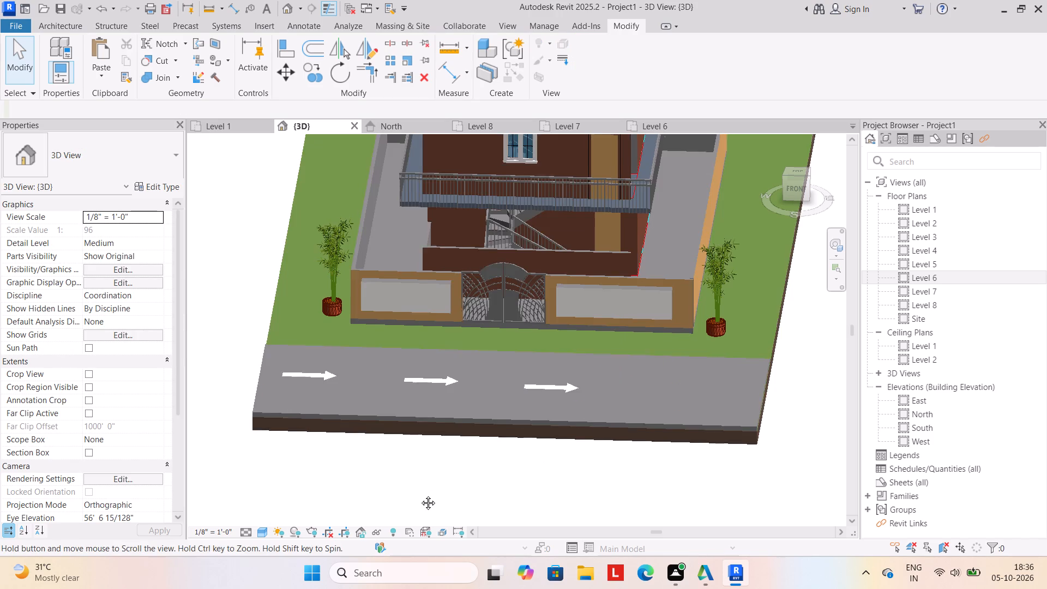
middle_click_drag(420, 495, 422, 529)
left_click(558, 426)
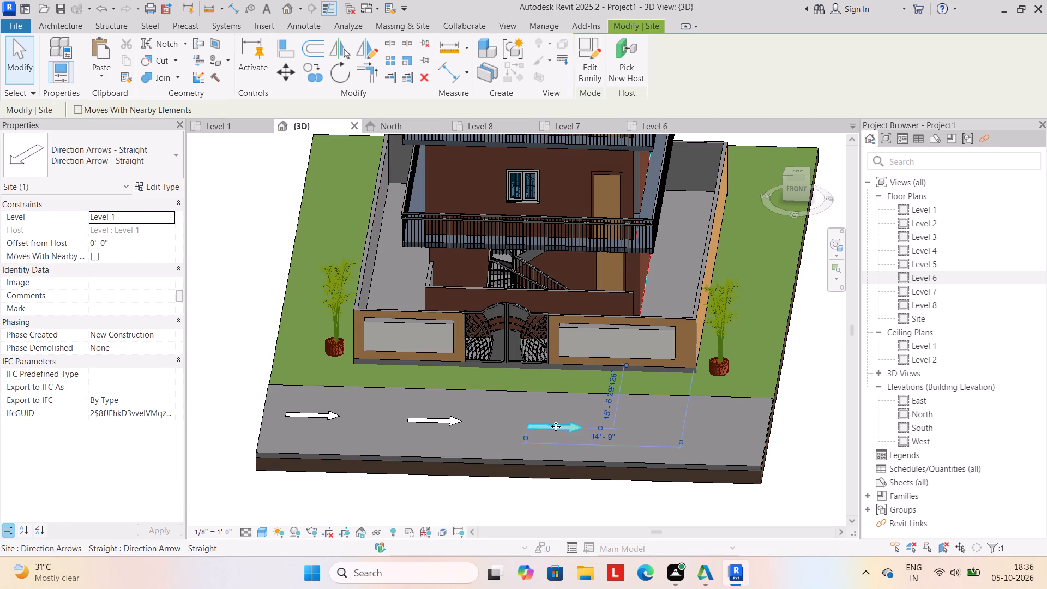
left_click(315, 68)
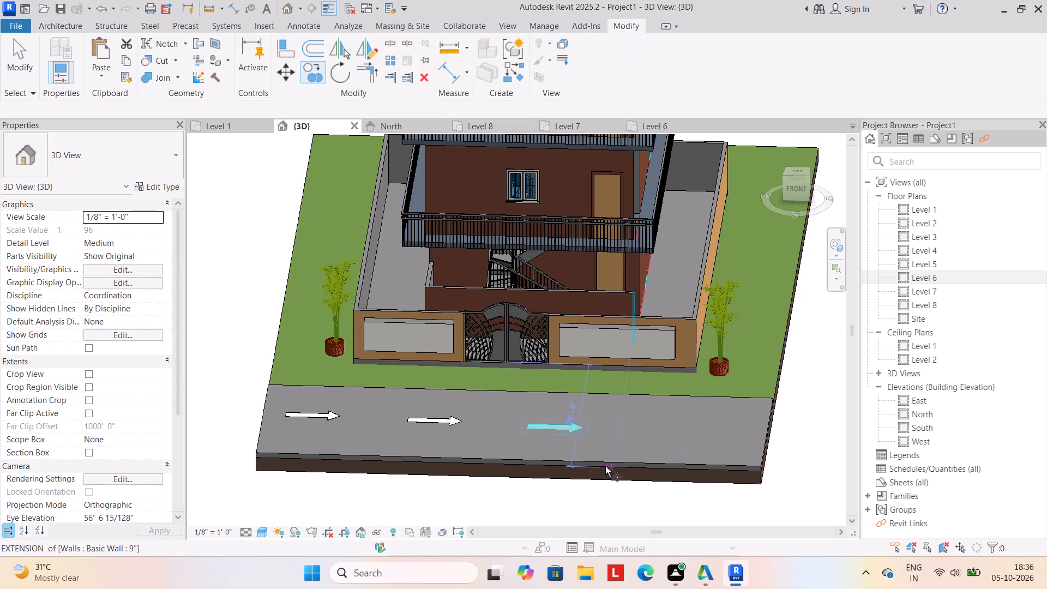
left_click(557, 425)
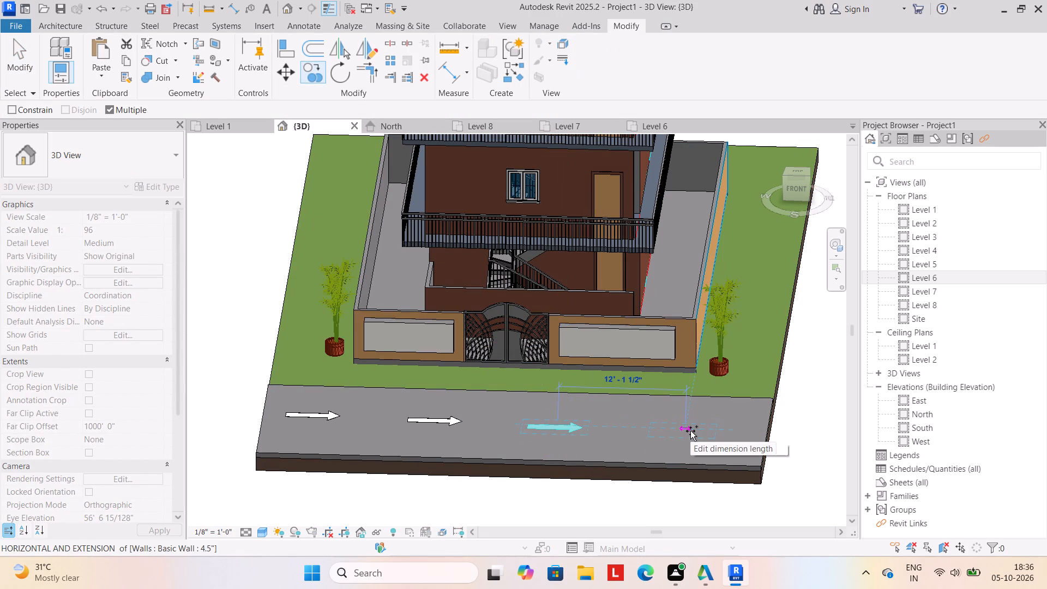
left_click(690, 431)
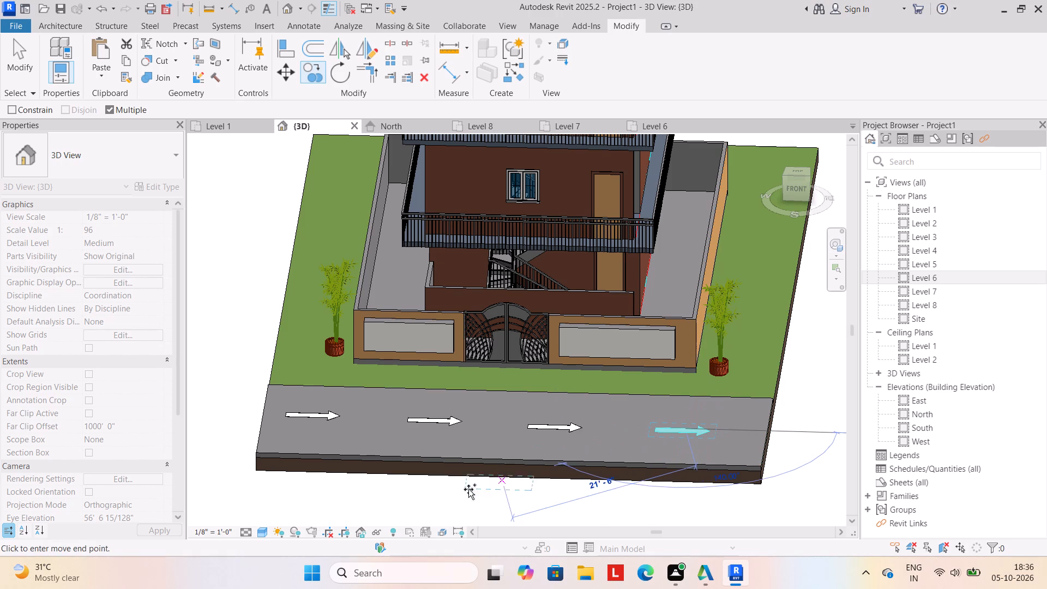
key("Escape")
left_click(362, 496)
key("Escape")
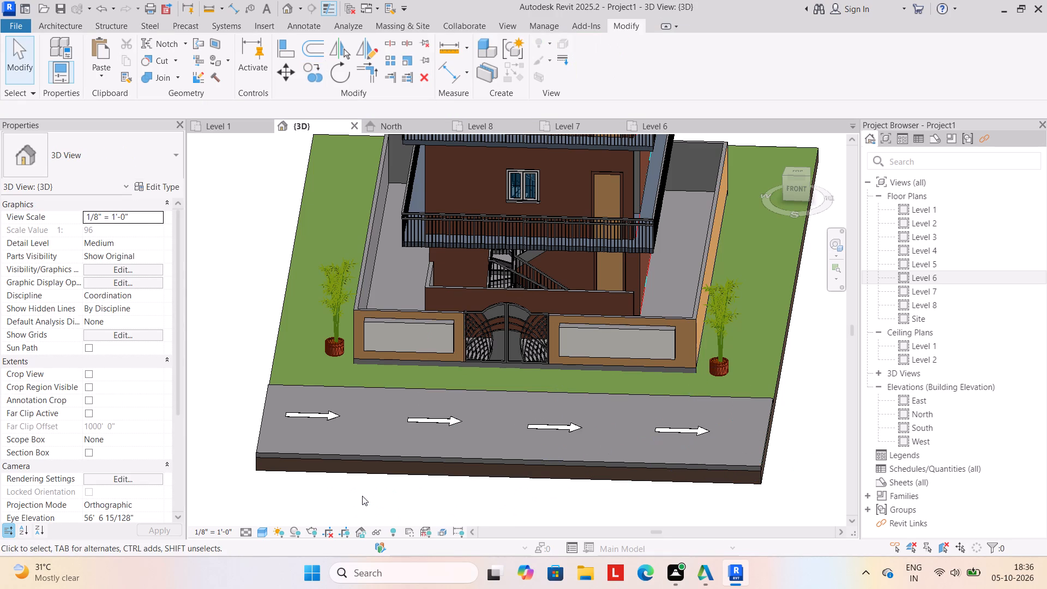
Examine the arrow-marked road, gate, plants and front facade from several front viewing angles.
scroll(399, 499, "down", 1)
middle_click_drag(399, 500, 404, 459)
middle_click_drag(506, 541, 522, 455, "shift")
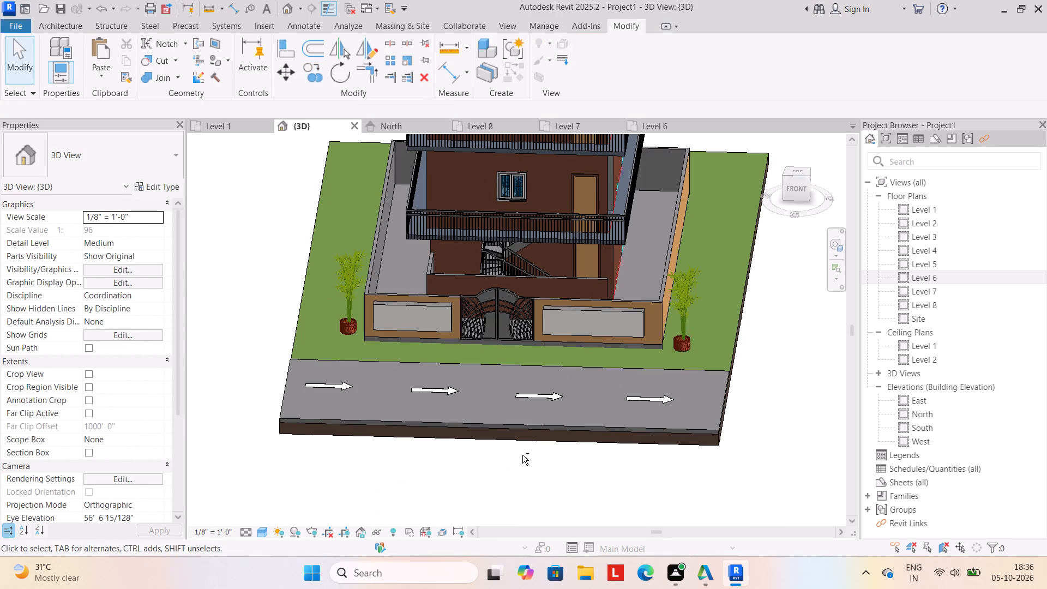
middle_click_drag(522, 455, 522, 452, "shift")
middle_click_drag(587, 519, 588, 452, "shift")
scroll(571, 455, "down", 2)
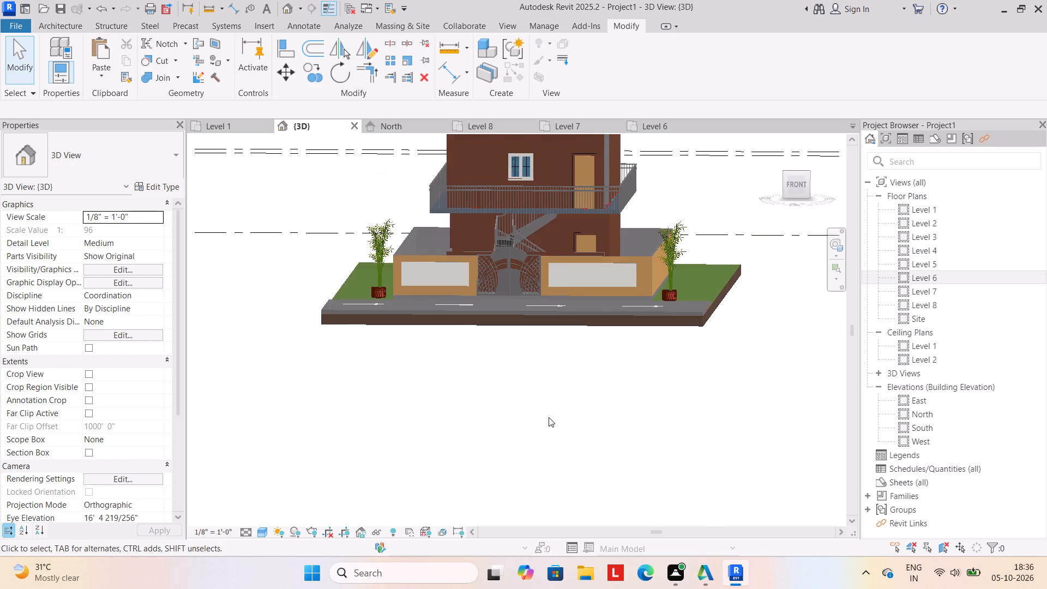
middle_click_drag(548, 415, 526, 482)
middle_click_drag(560, 488, 569, 520, "shift")
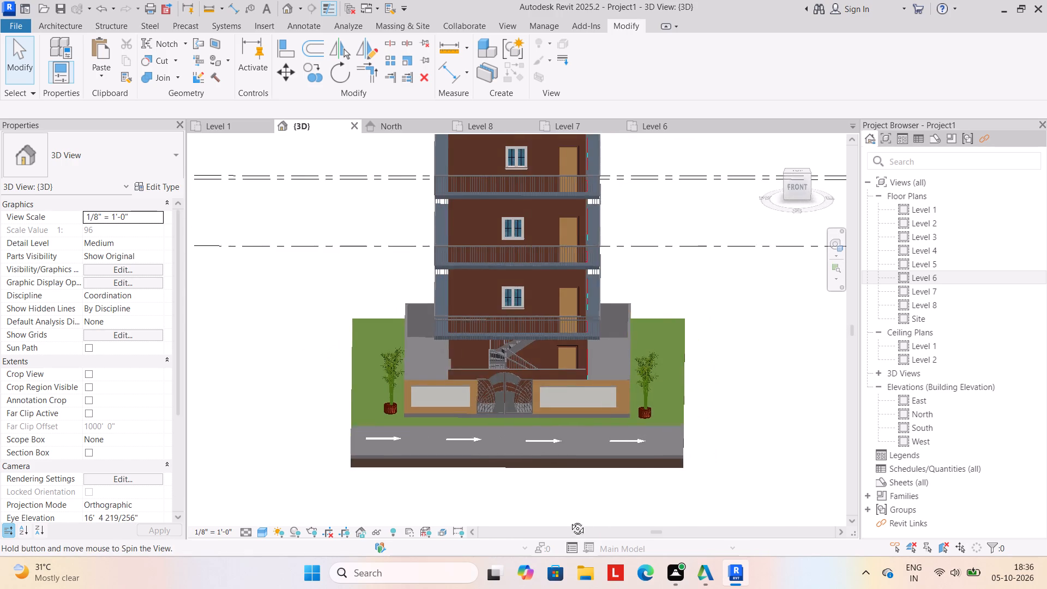
middle_click_drag(569, 520, 579, 509, "shift")
scroll(500, 396, "up", 3)
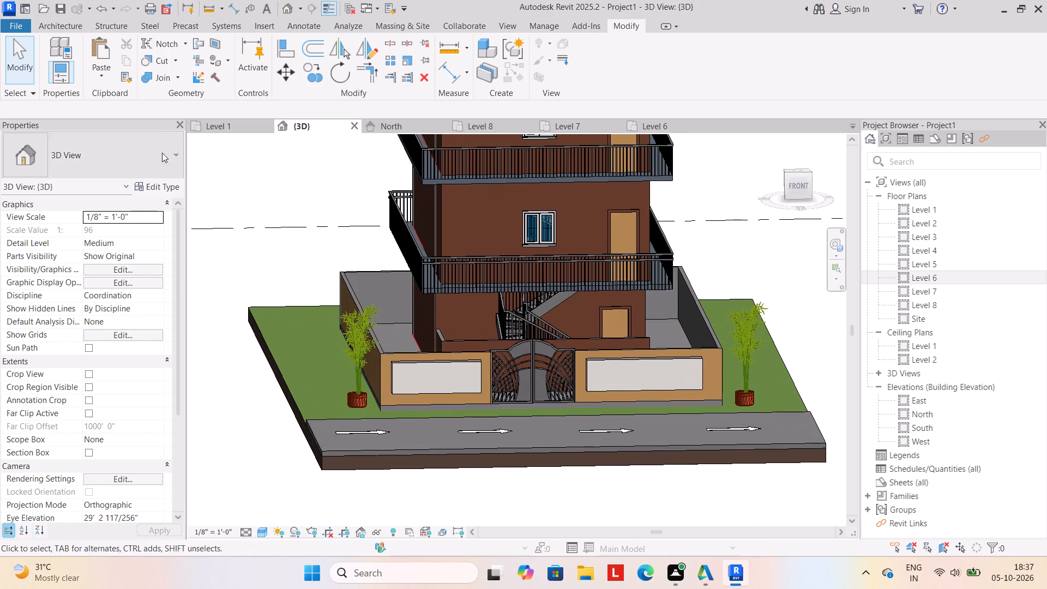
Start an in-place component in the Generic Models category, keeping the default name.
left_click(59, 21)
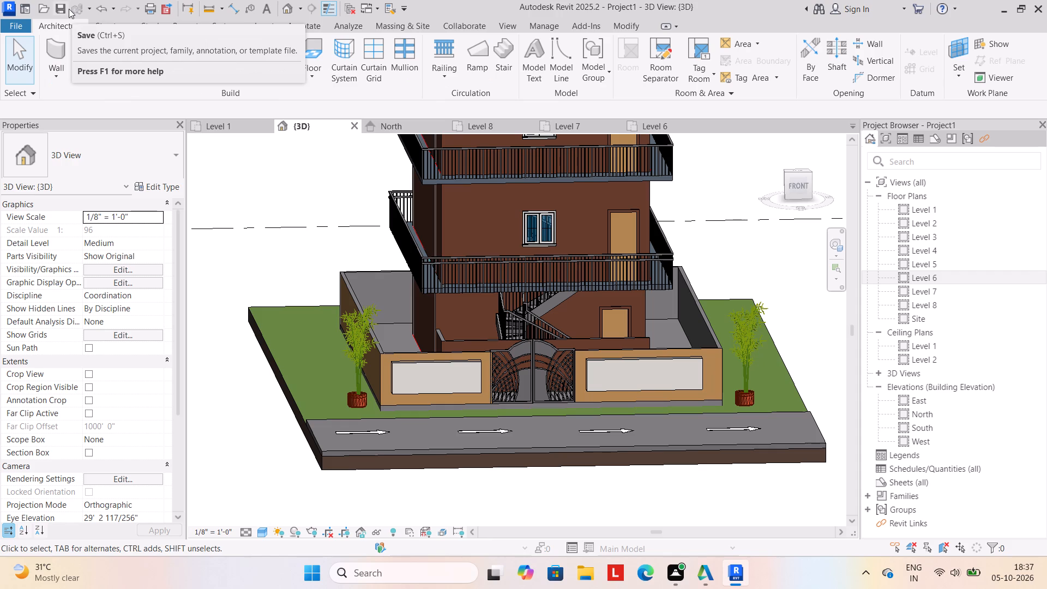
left_click(149, 77)
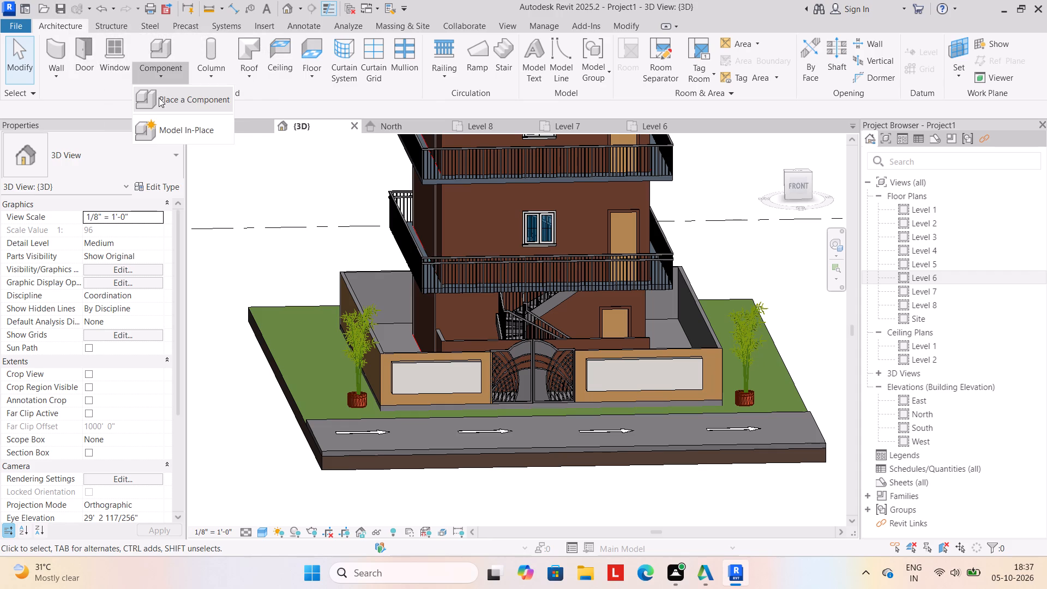
left_click_drag(179, 101, 226, 71)
left_click(198, 127)
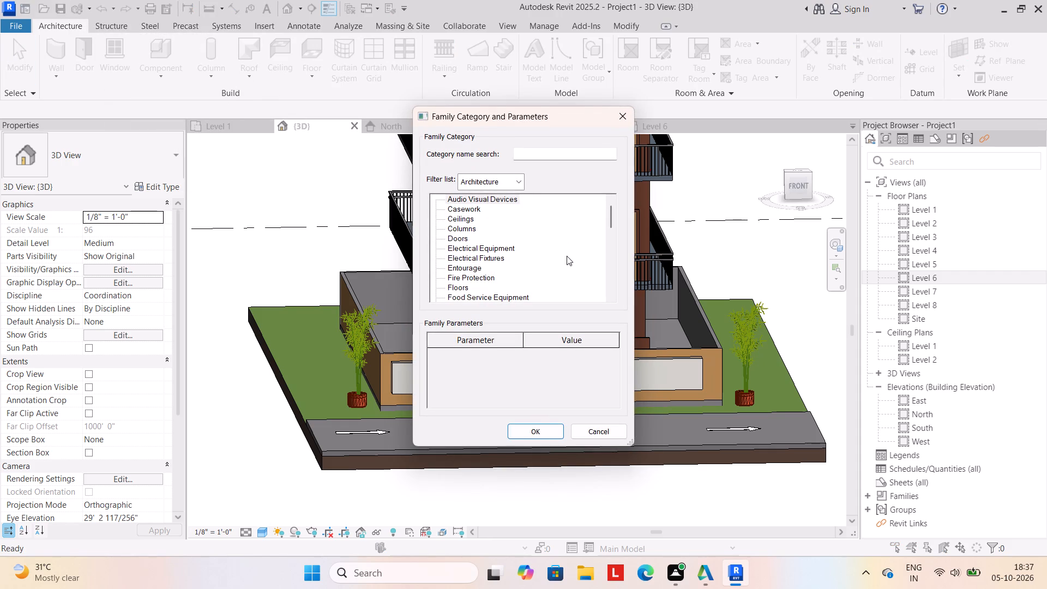
scroll(539, 263, "down", 2)
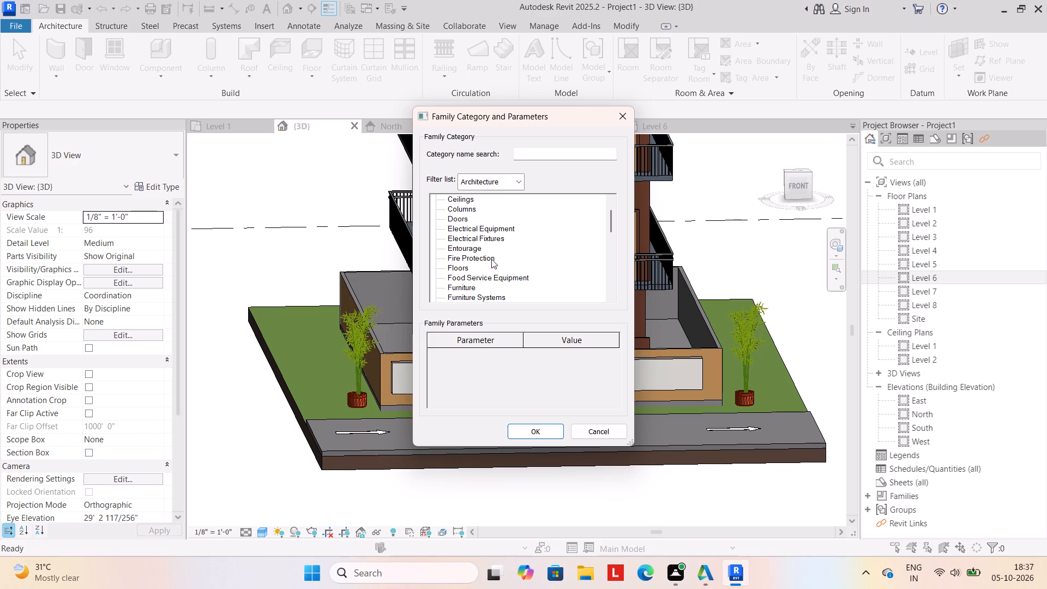
scroll(483, 268, "down", 4)
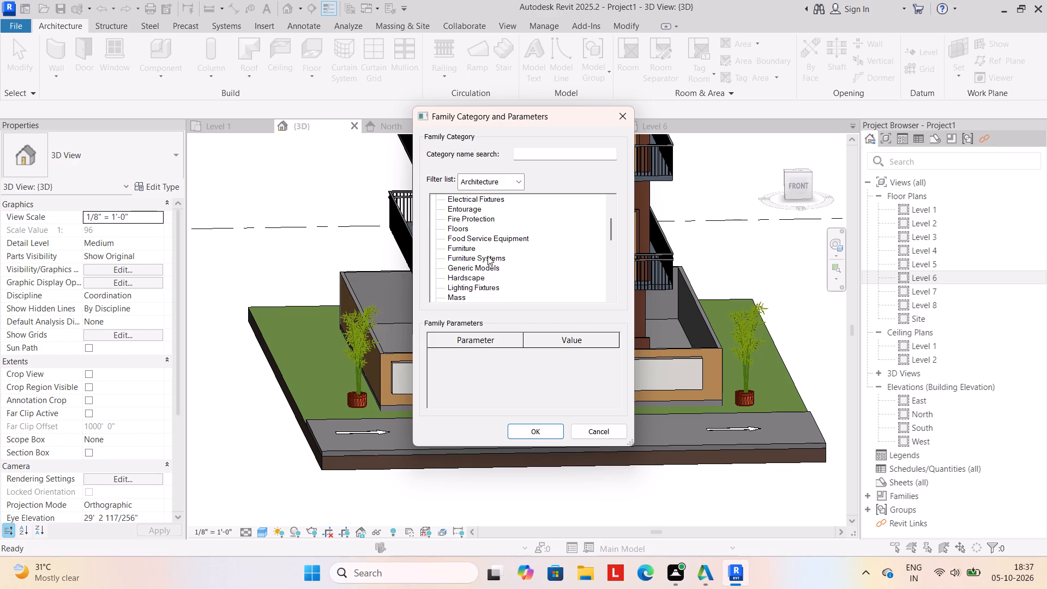
scroll(493, 250, "up", 4)
scroll(494, 265, "down", 8)
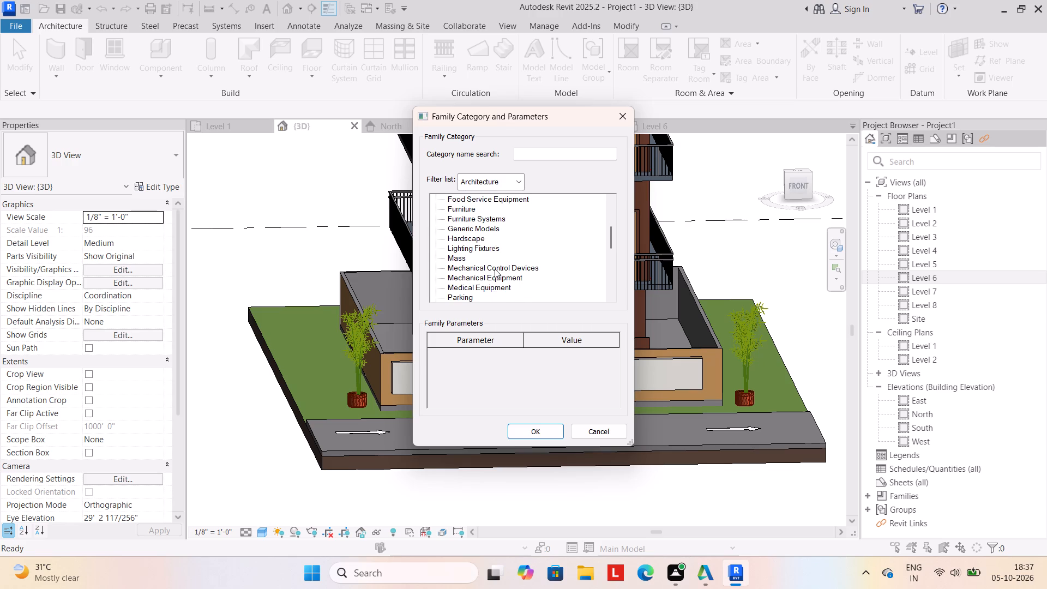
scroll(495, 278, "down", 5)
scroll(495, 284, "up", 13)
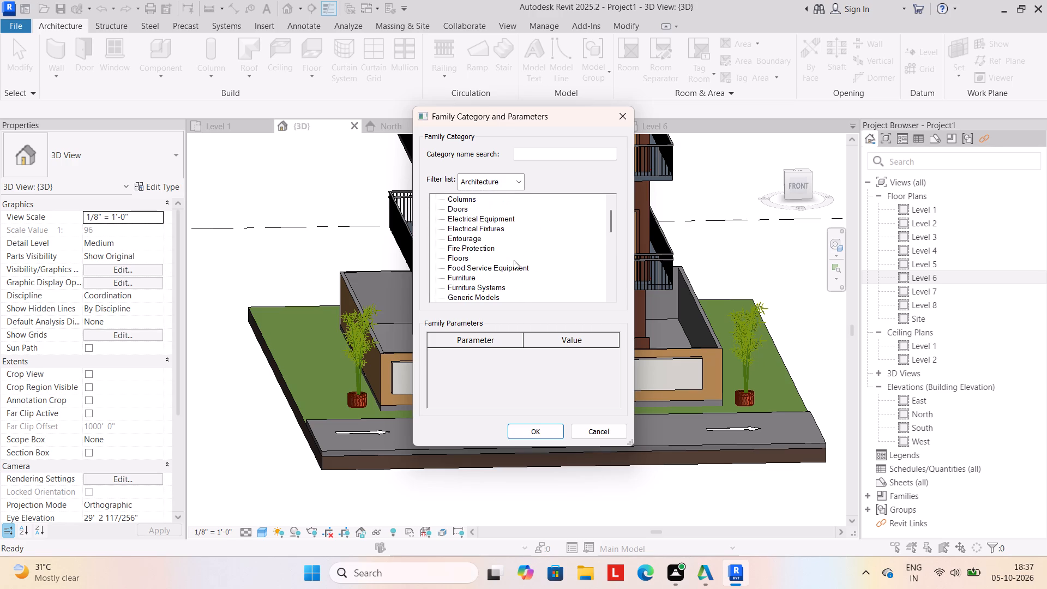
scroll(514, 263, "down", 4)
left_click(495, 272)
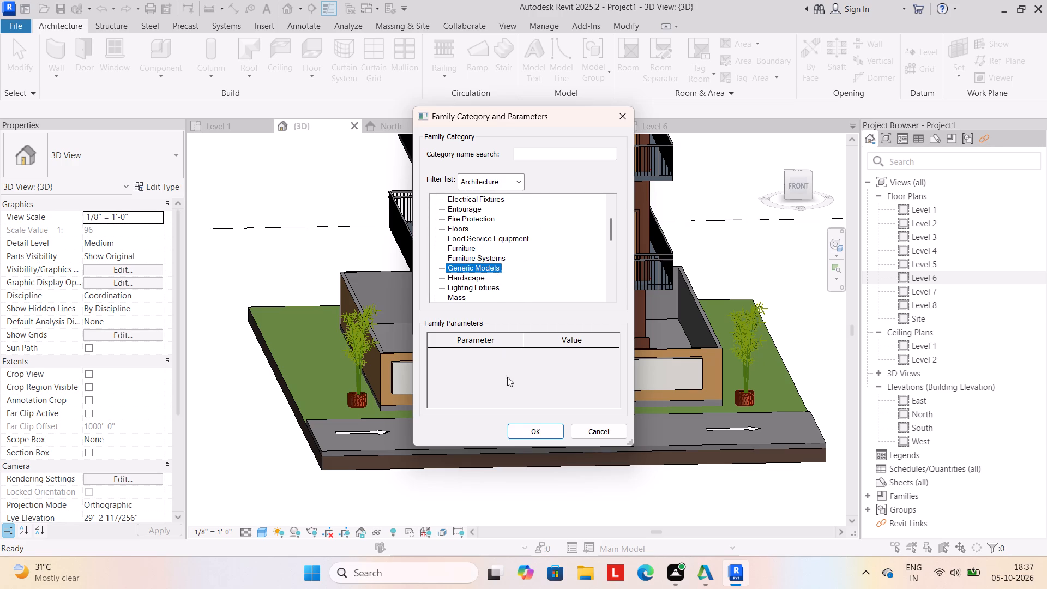
left_click(525, 429)
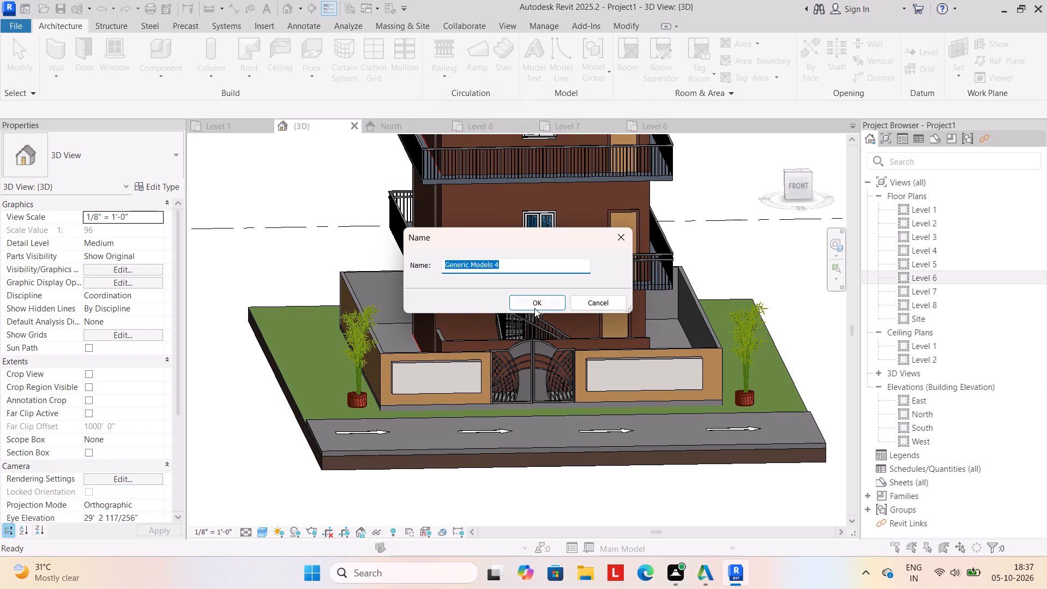
left_click(537, 301)
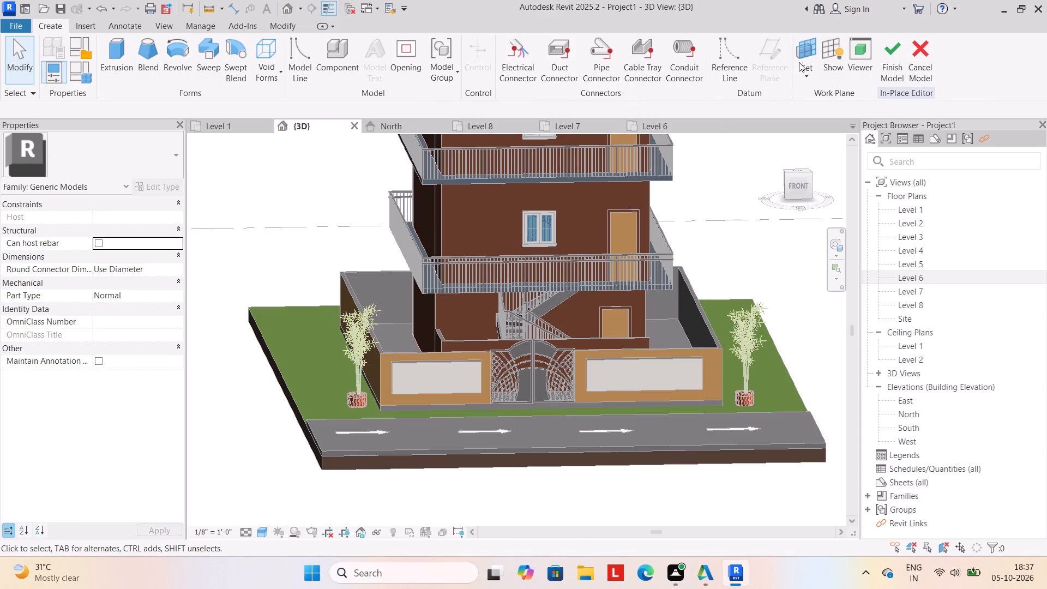
Sketch an extrusion outline about 4 1/2" wide and 2' 2" tall on the face of the boundary wall's left panel, across its top edge.
left_click(119, 46)
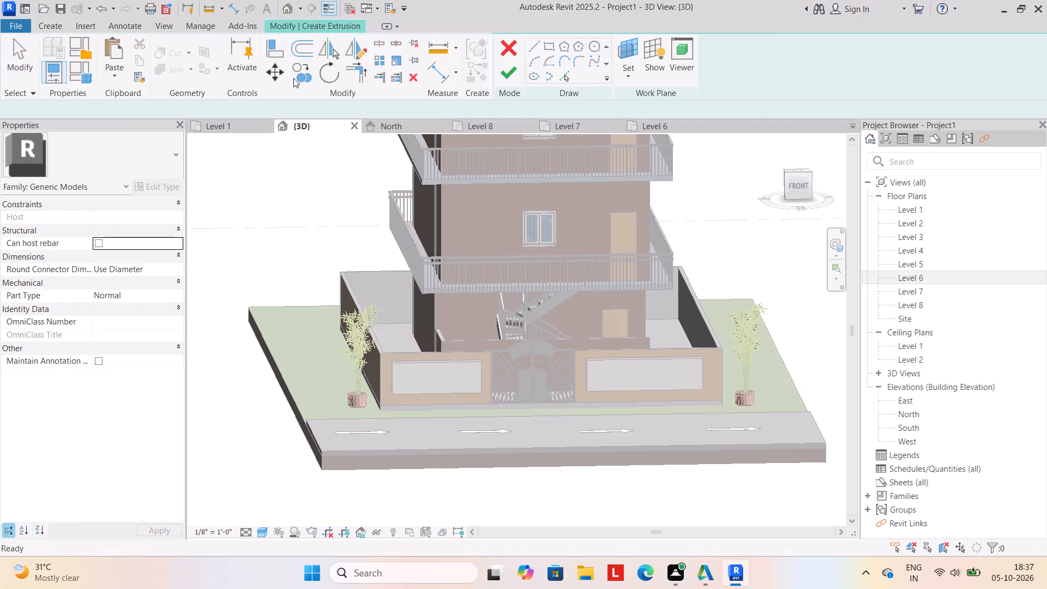
left_click(702, 76)
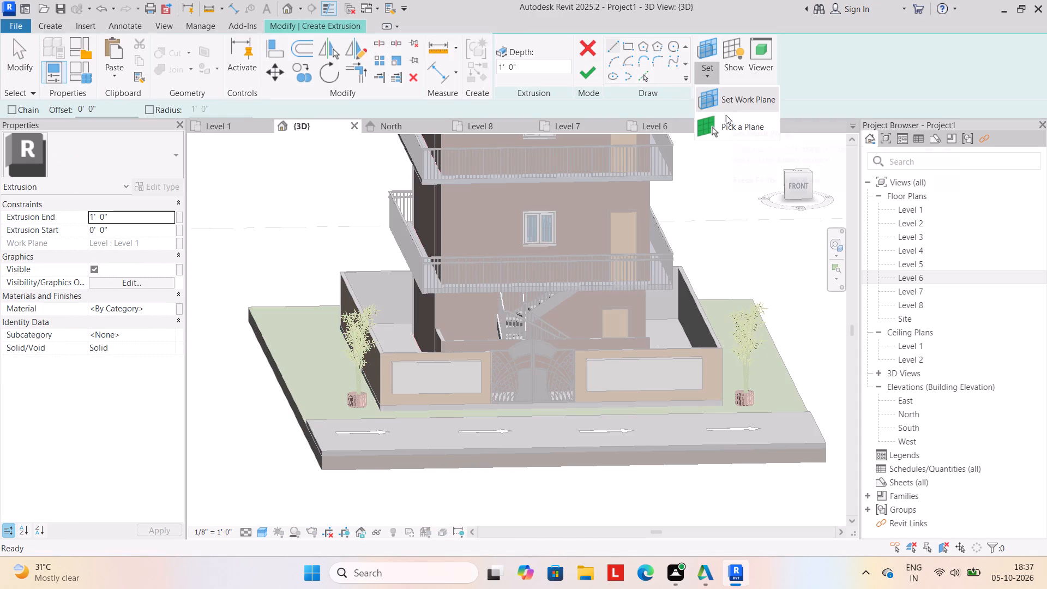
left_click(727, 122)
left_click(452, 365)
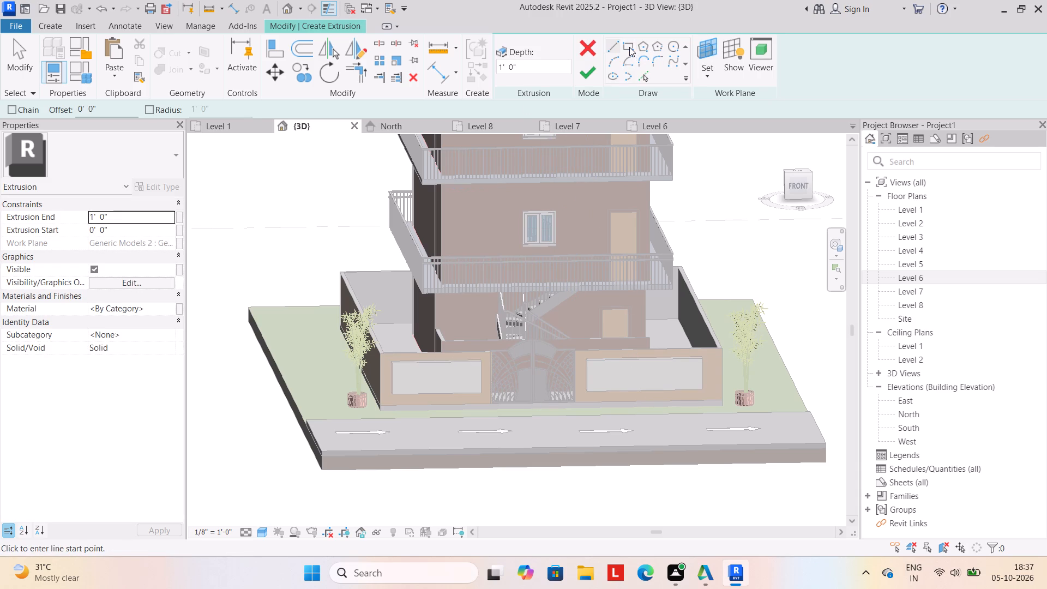
left_click(629, 47)
scroll(454, 386, "up", 4)
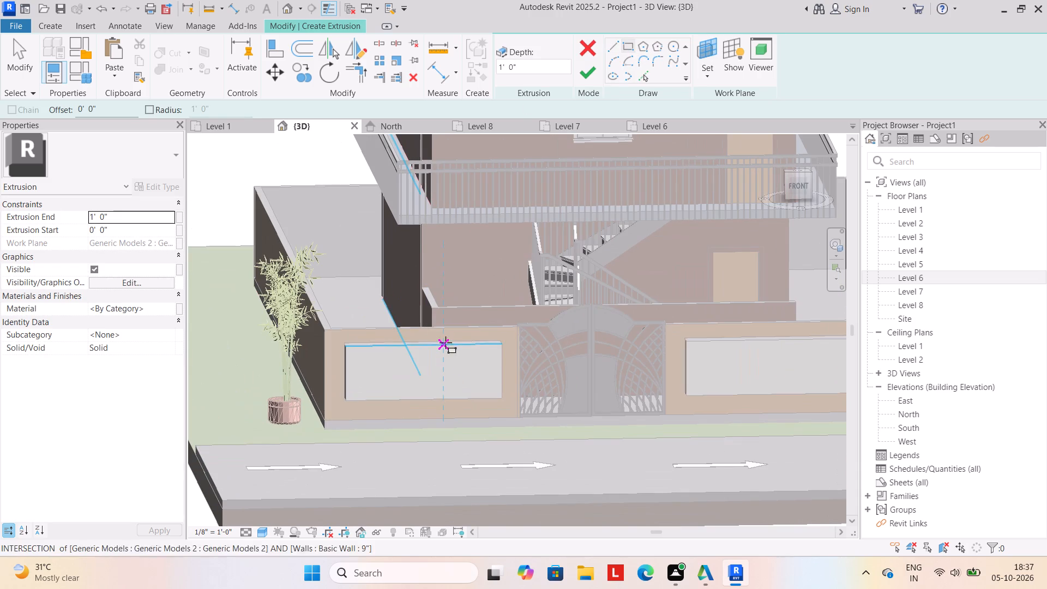
left_click(446, 338)
left_click(455, 375)
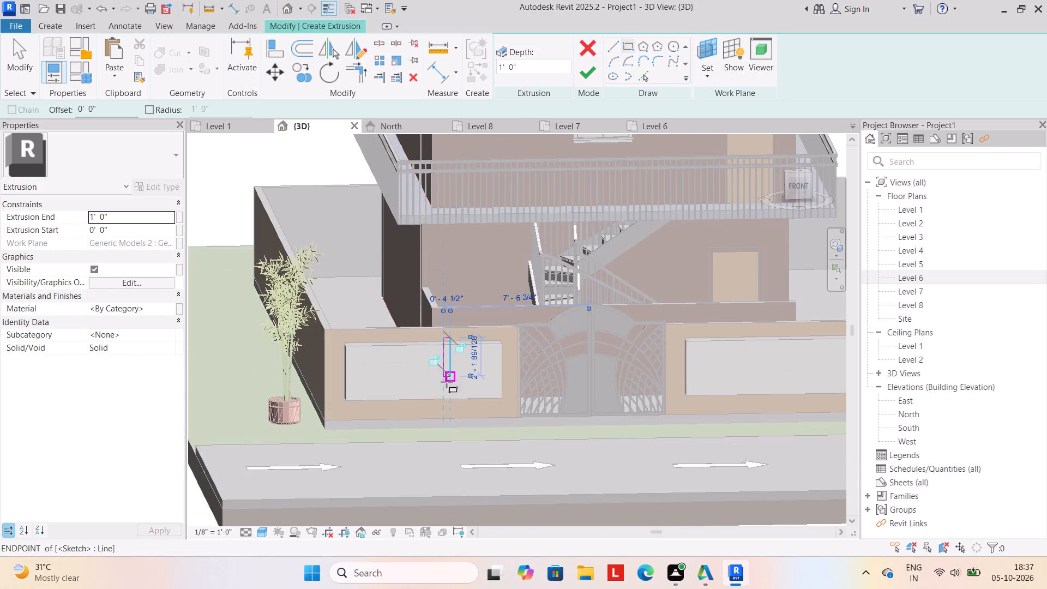
scroll(474, 368, "up", 3)
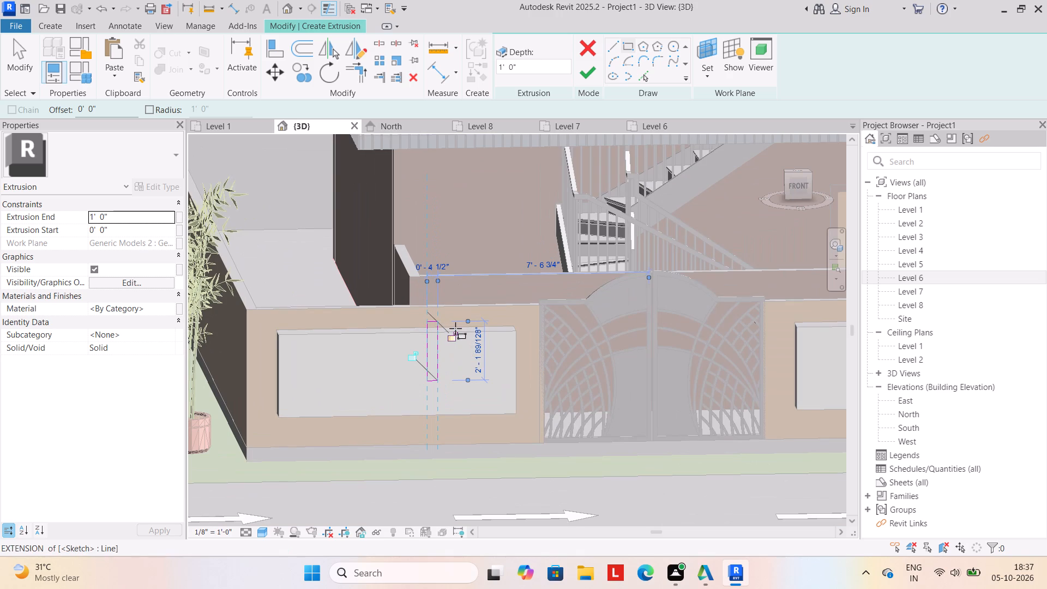
key("Escape")
key("Escape")
key("Escape")
Copy the strip outline twice toward the gate at about 9" and 10" spacing, and finish the extrusion at 1' 0" depth.
left_click(416, 314)
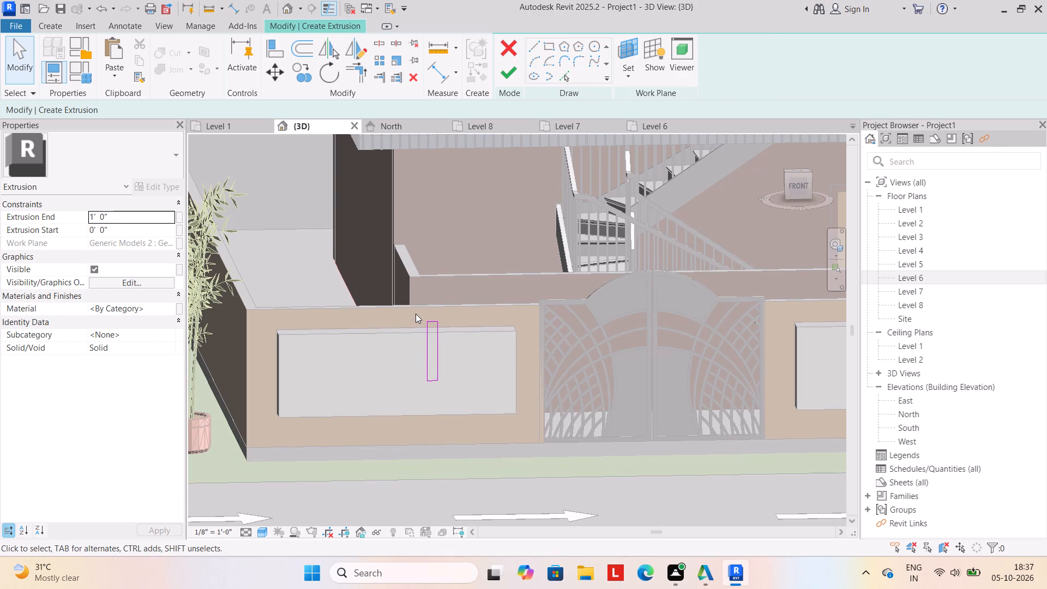
left_click_drag(416, 314, 459, 388)
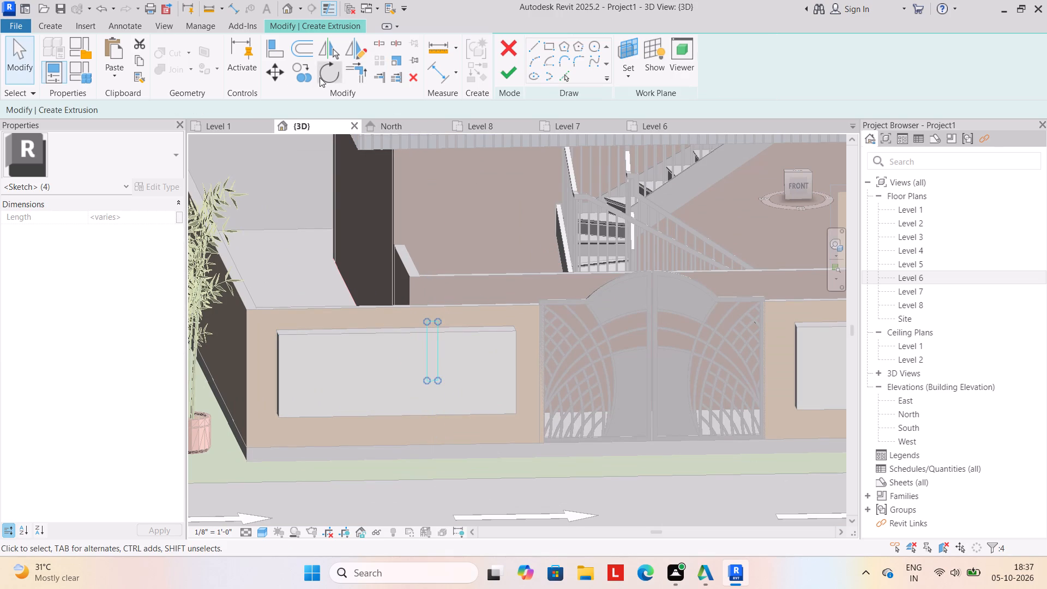
left_click(305, 77)
left_click_drag(431, 382, 436, 382)
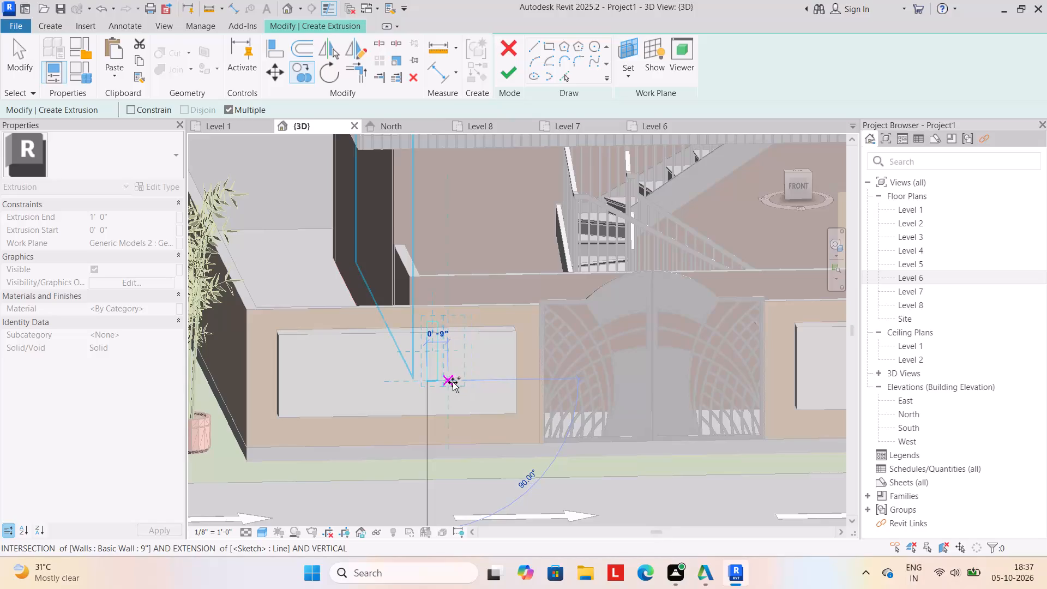
left_click_drag(453, 382, 459, 382)
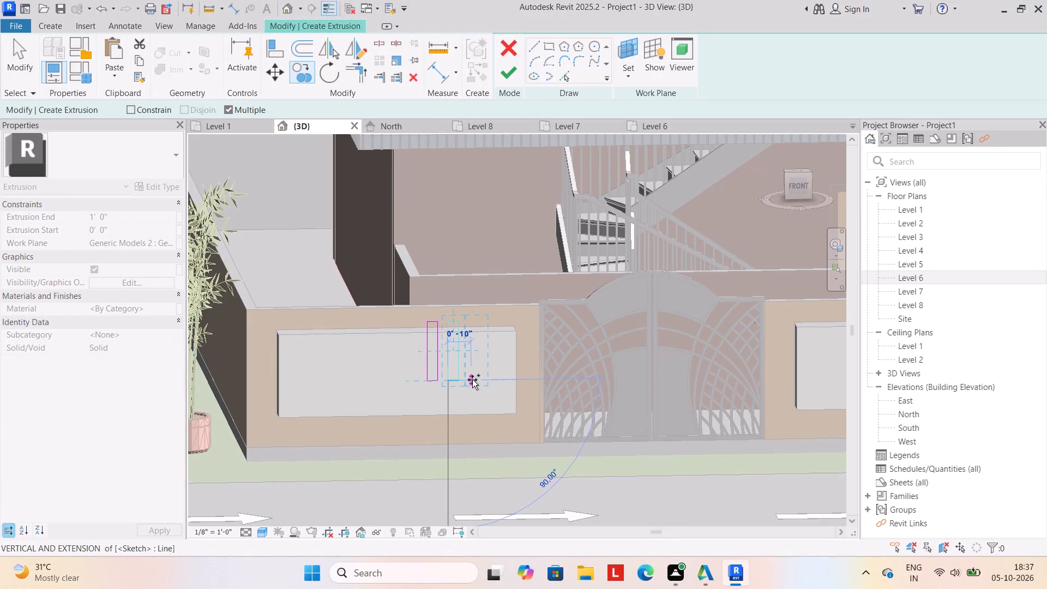
left_click(472, 380)
left_click(509, 74)
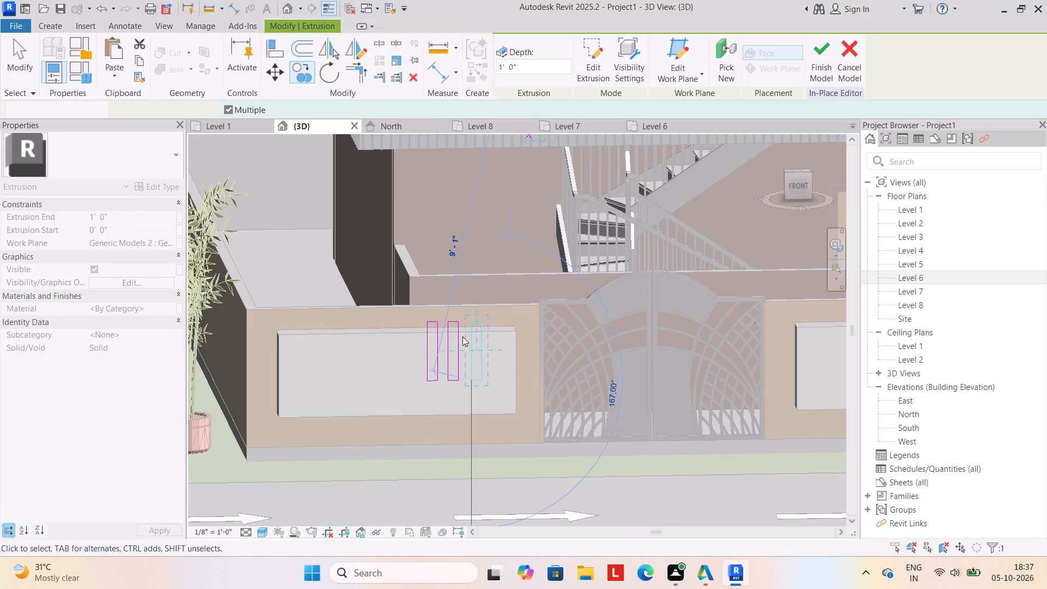
left_click(432, 468)
Sketch a new extrusion outline, a narrow strip about 1' 11" tall, on the right boundary wall panel's face near its outer end.
scroll(433, 467, "down", 2)
middle_click_drag(433, 465, 388, 445)
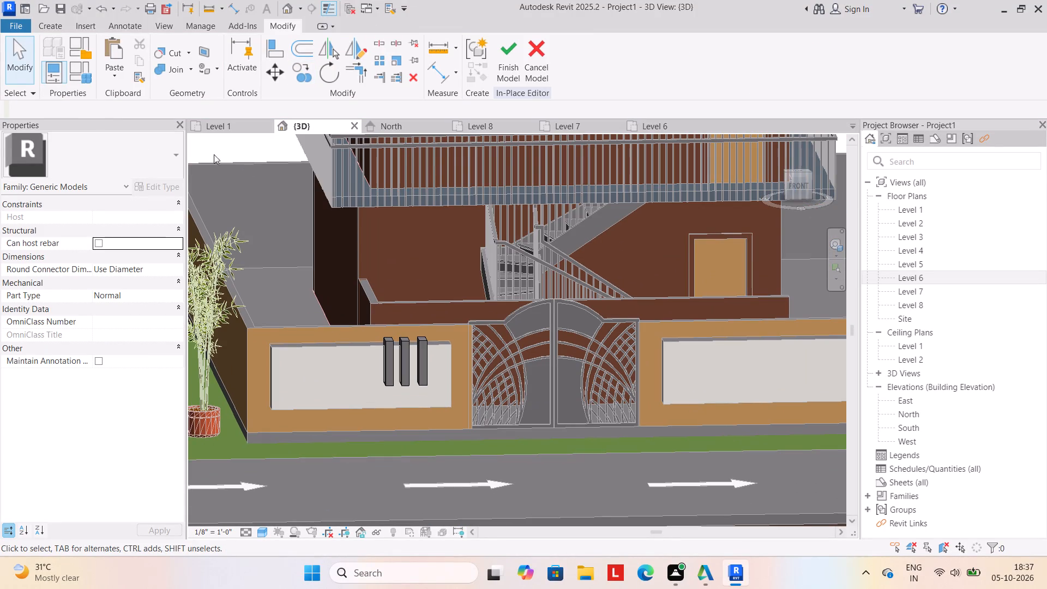
scroll(403, 263, "down", 1)
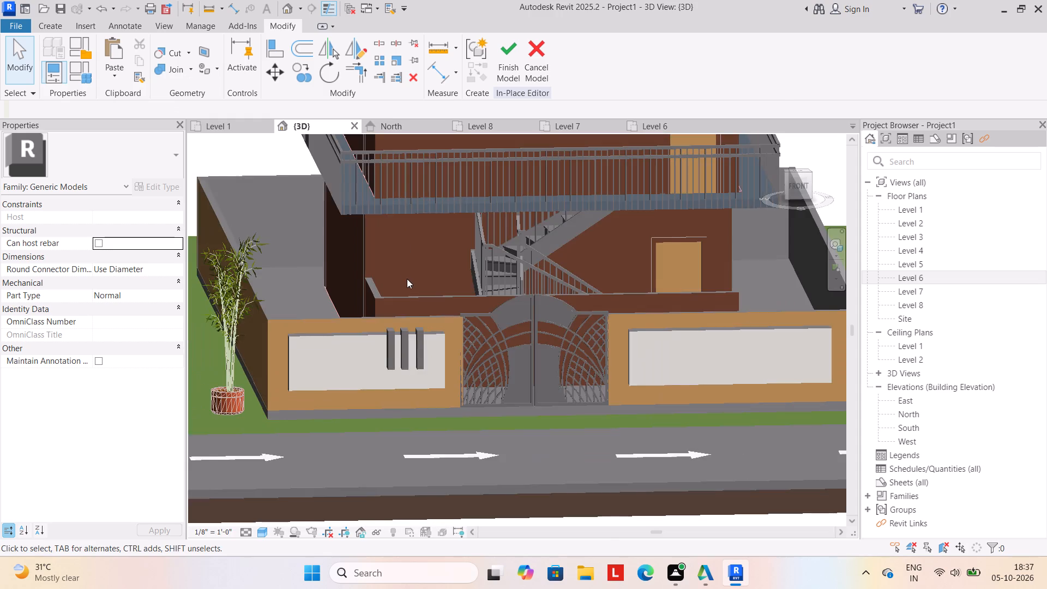
middle_click_drag(410, 285, 326, 291)
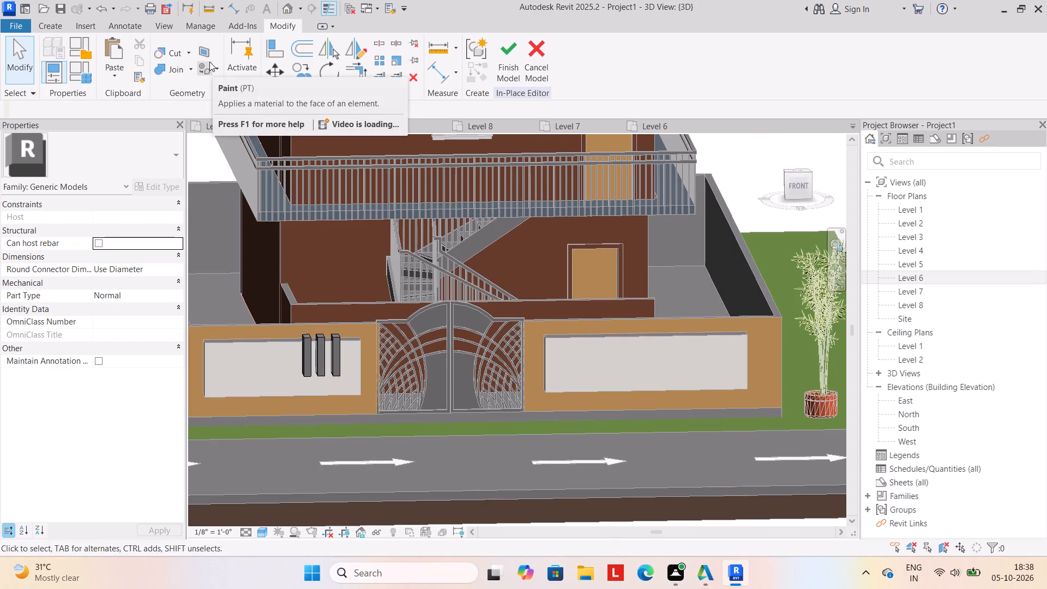
left_click(49, 25)
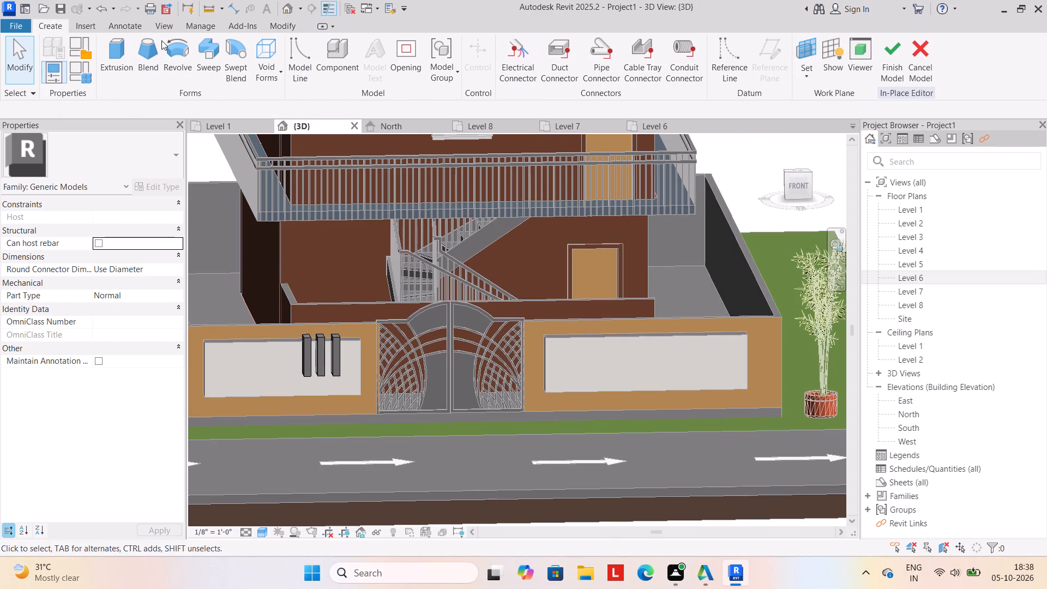
left_click(121, 59)
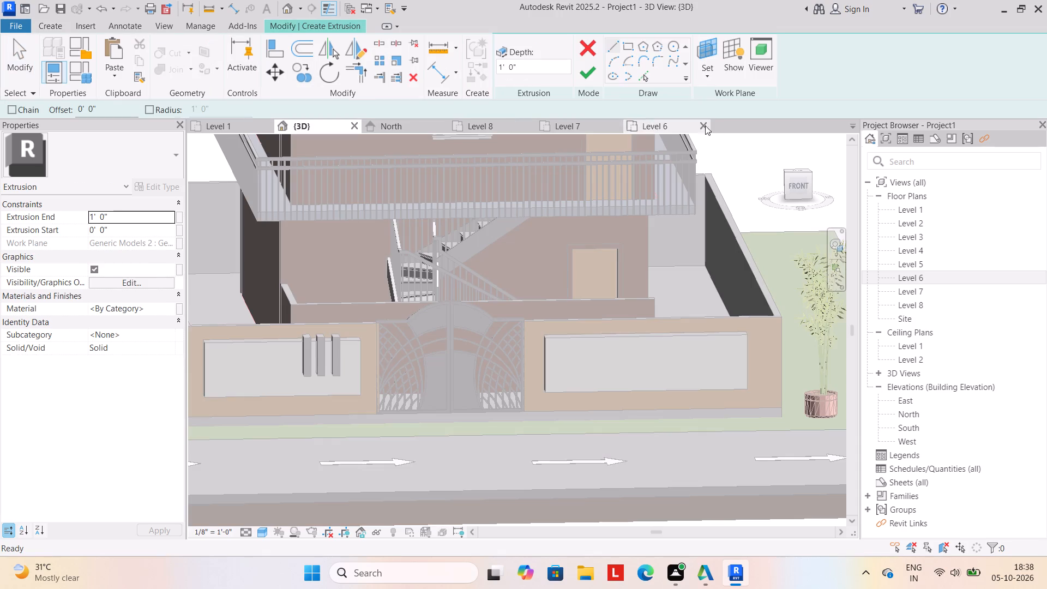
left_click(705, 80)
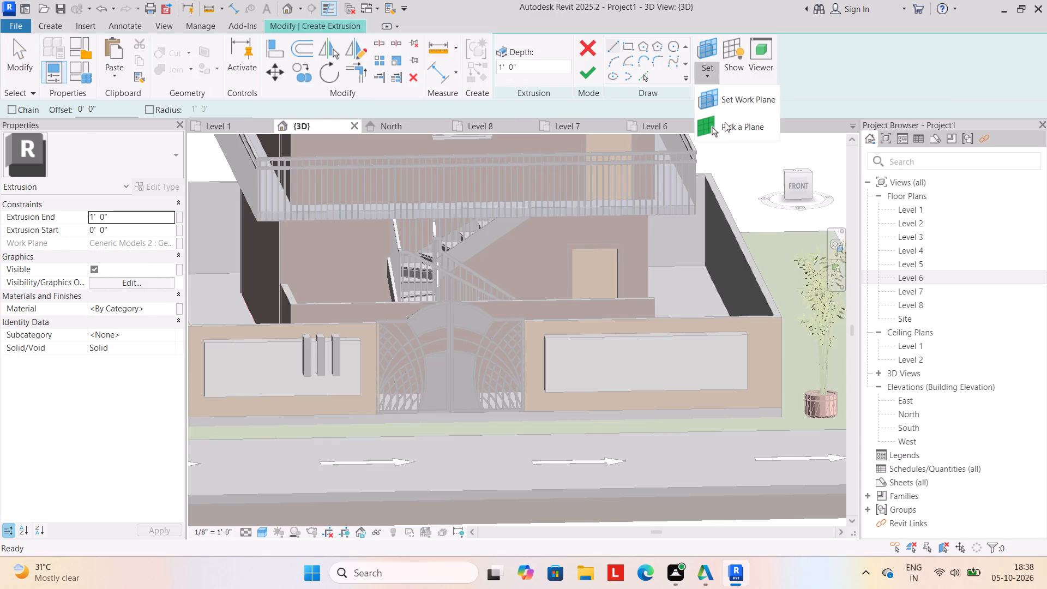
left_click(725, 122)
left_click(677, 340)
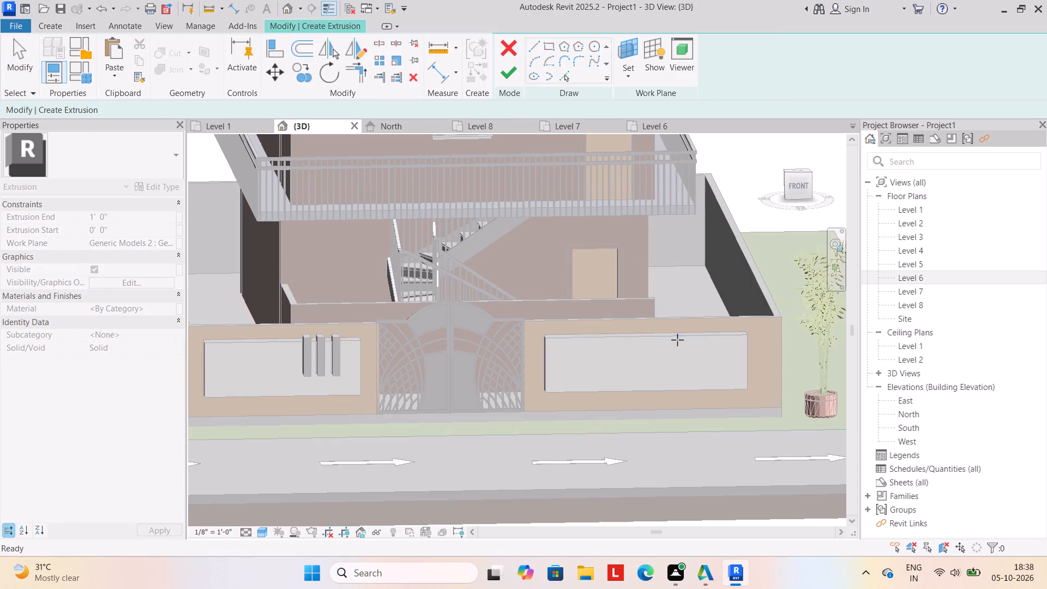
left_click(629, 47)
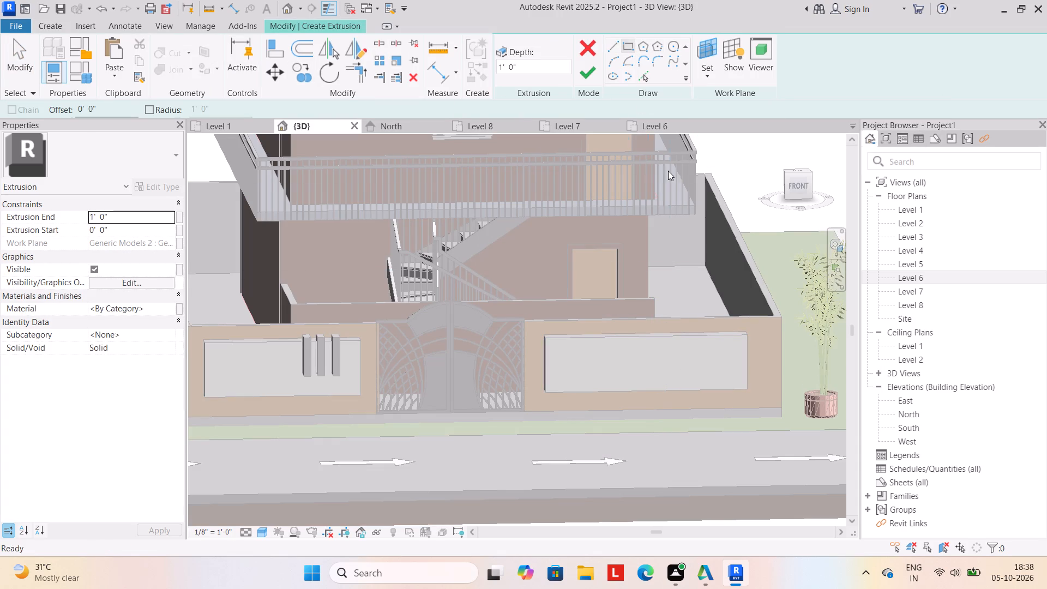
left_click_drag(711, 329, 713, 344)
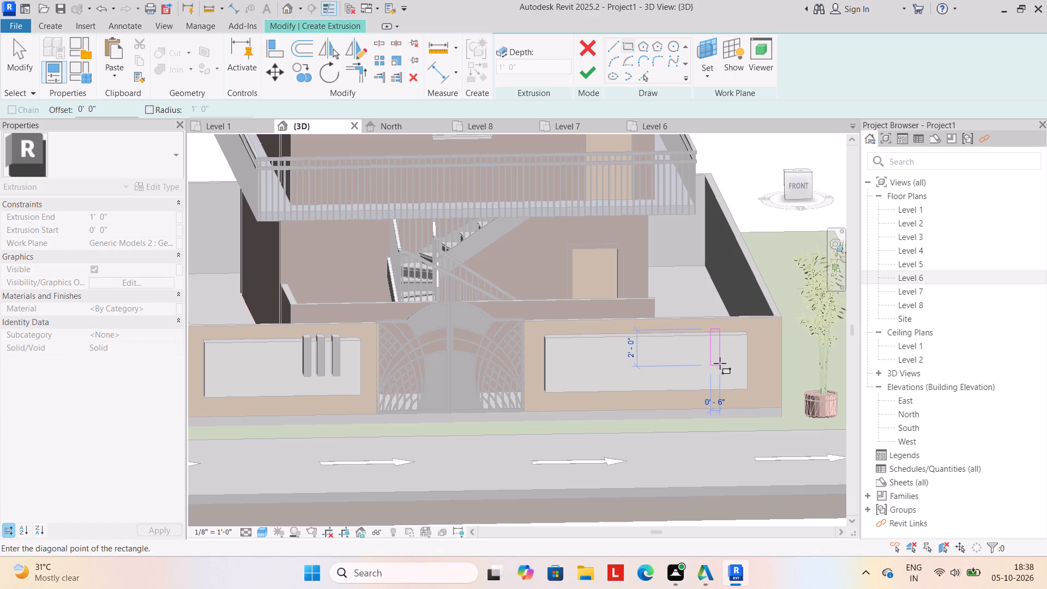
key("Escape")
scroll(727, 351, "up", 3)
left_click_drag(716, 314, 718, 334)
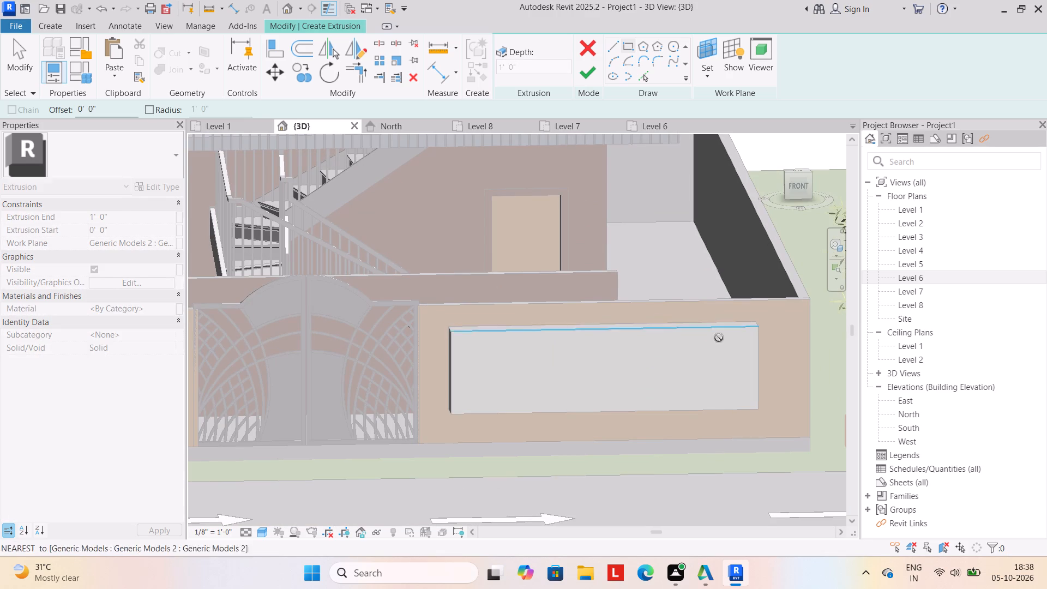
left_click(722, 367)
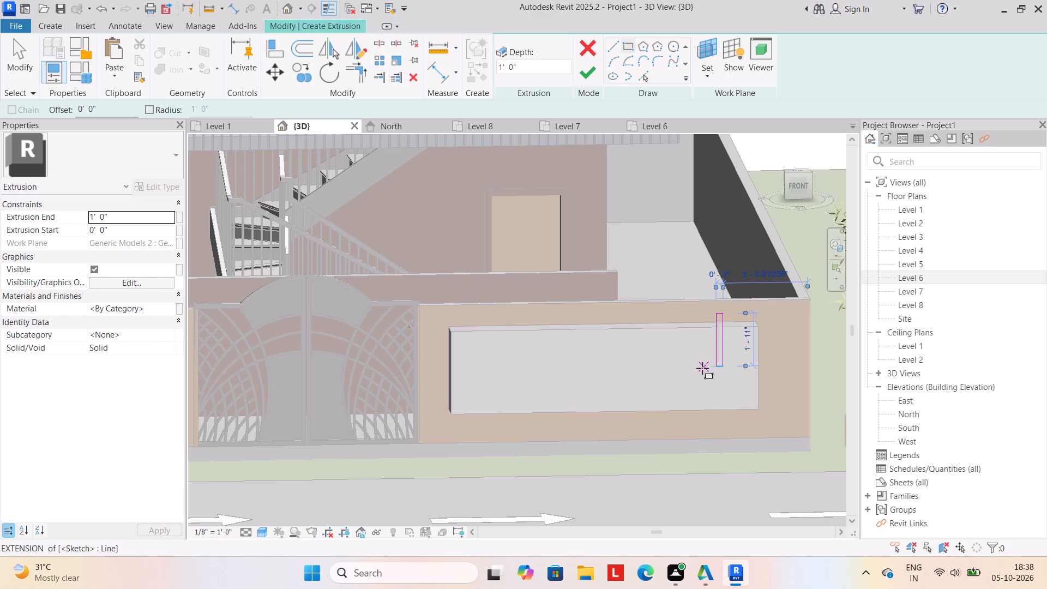
key("Escape")
key("Escape")
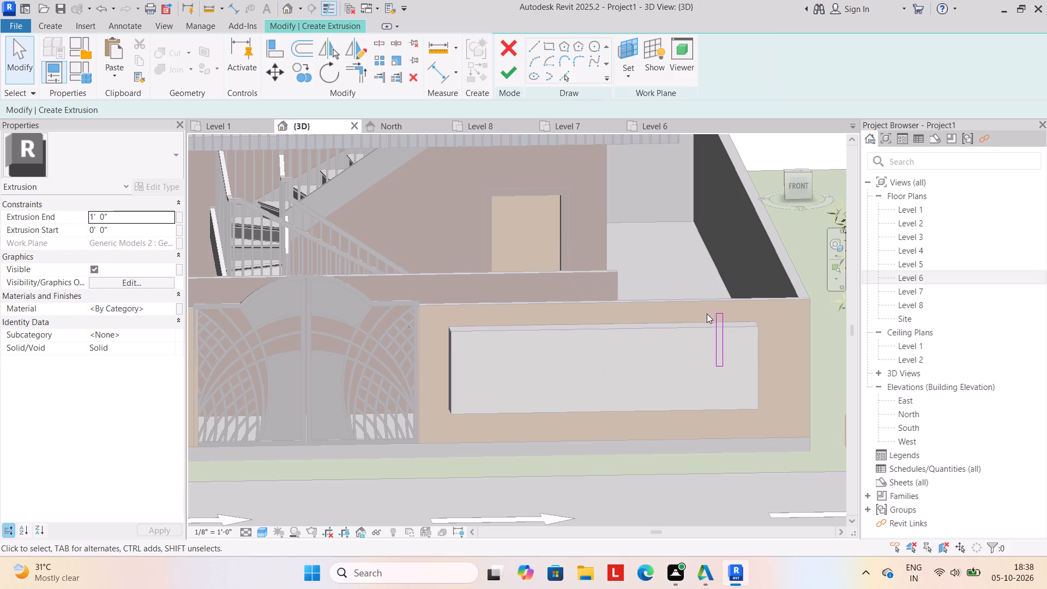
Copy the strip outline on the right boundary wall panel twice toward the gate, evenly spaced, making three strips.
left_click(707, 305)
left_click_drag(711, 308, 743, 378)
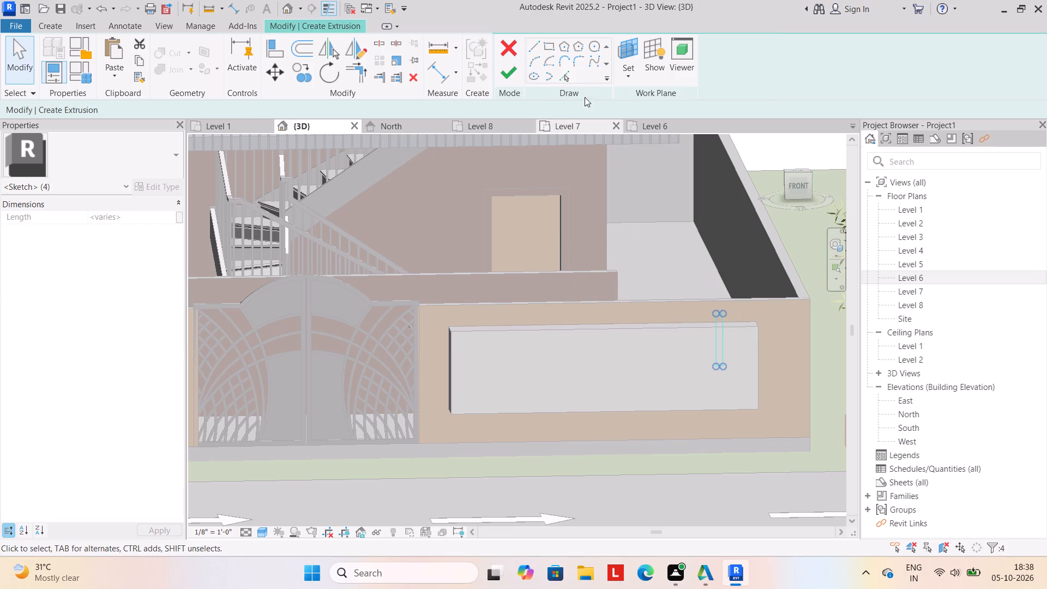
left_click(299, 71)
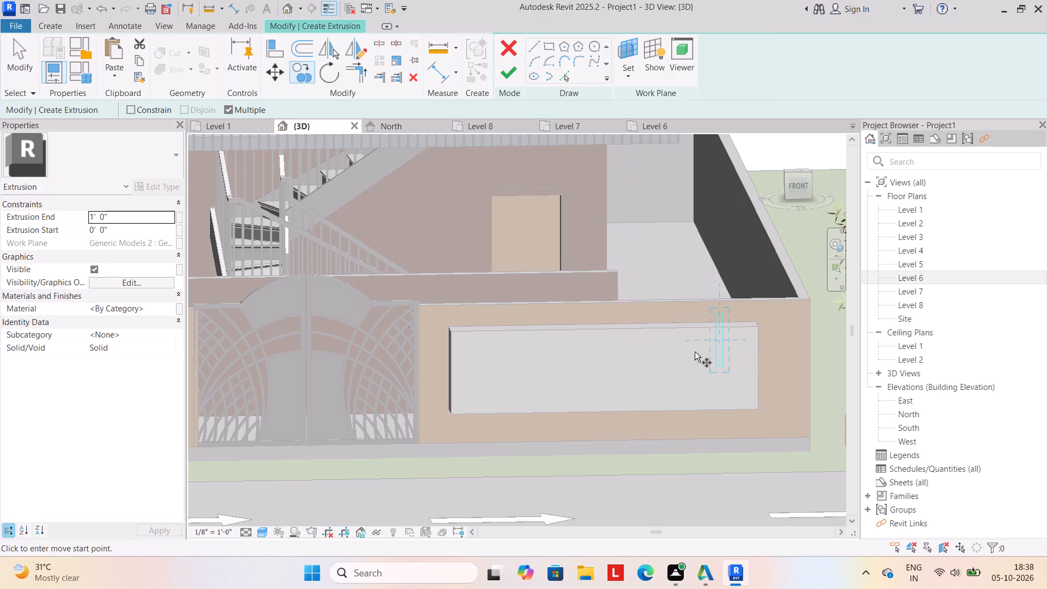
left_click(719, 363)
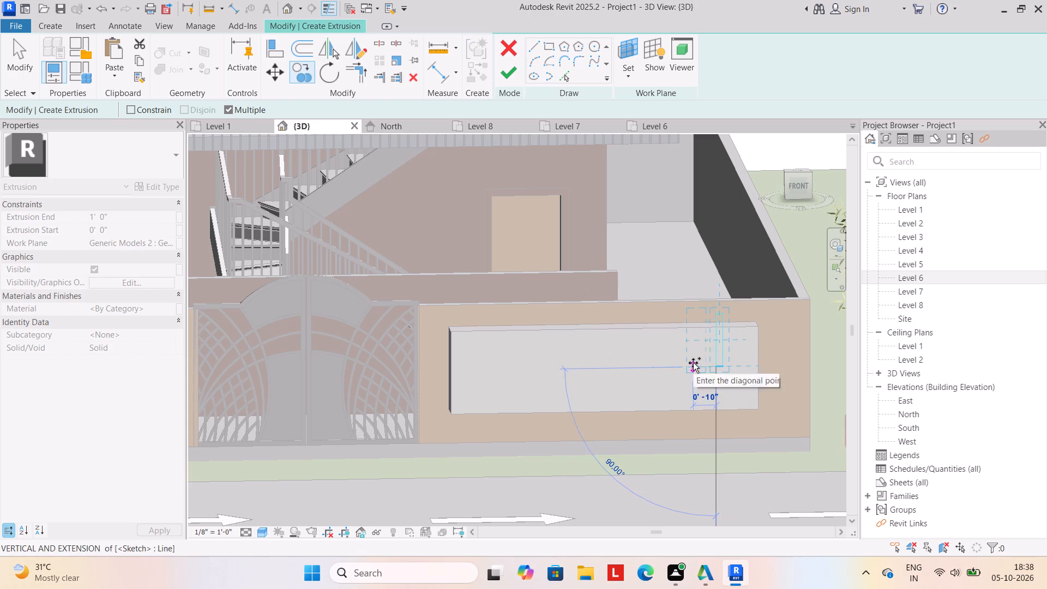
left_click(697, 363)
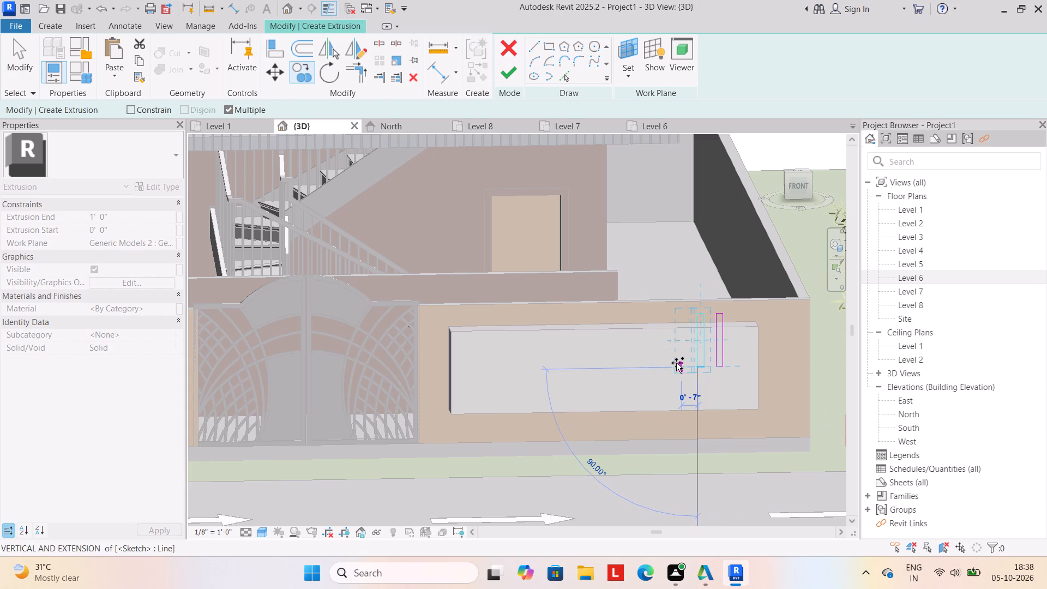
left_click(678, 362)
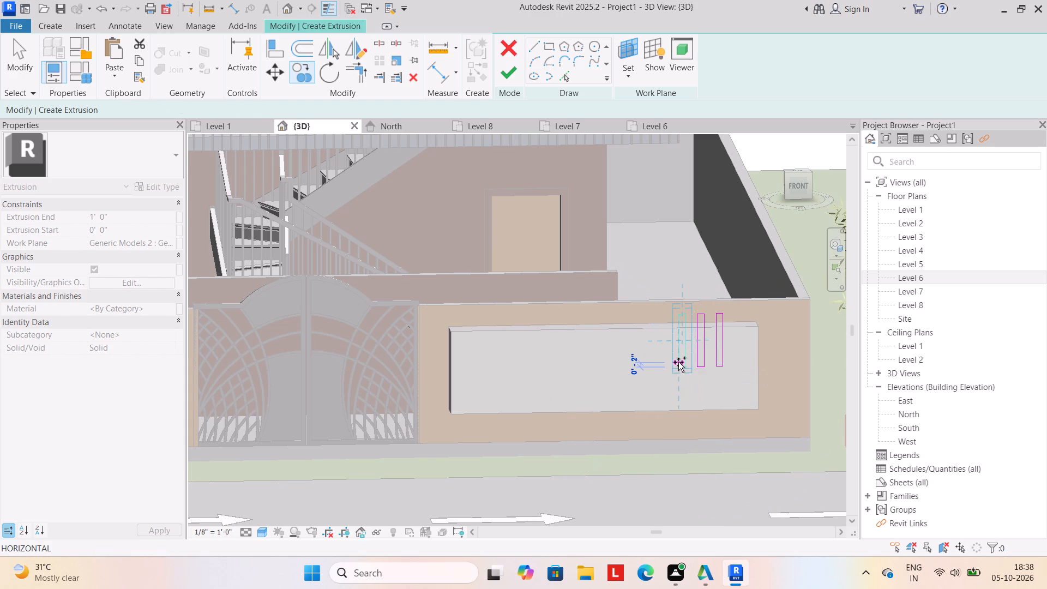
key("Escape")
key("Escape")
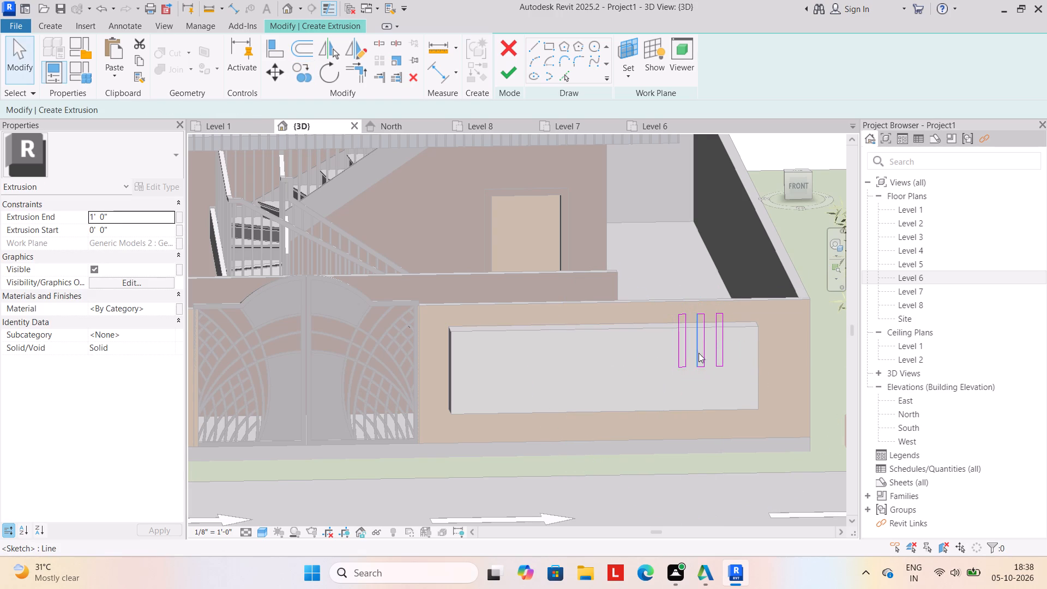
Finish the three-strip extrusion on the right wall panel at 1' 0" depth and complete the in-place model.
scroll(699, 353, "up", 4)
scroll(655, 372, "down", 9)
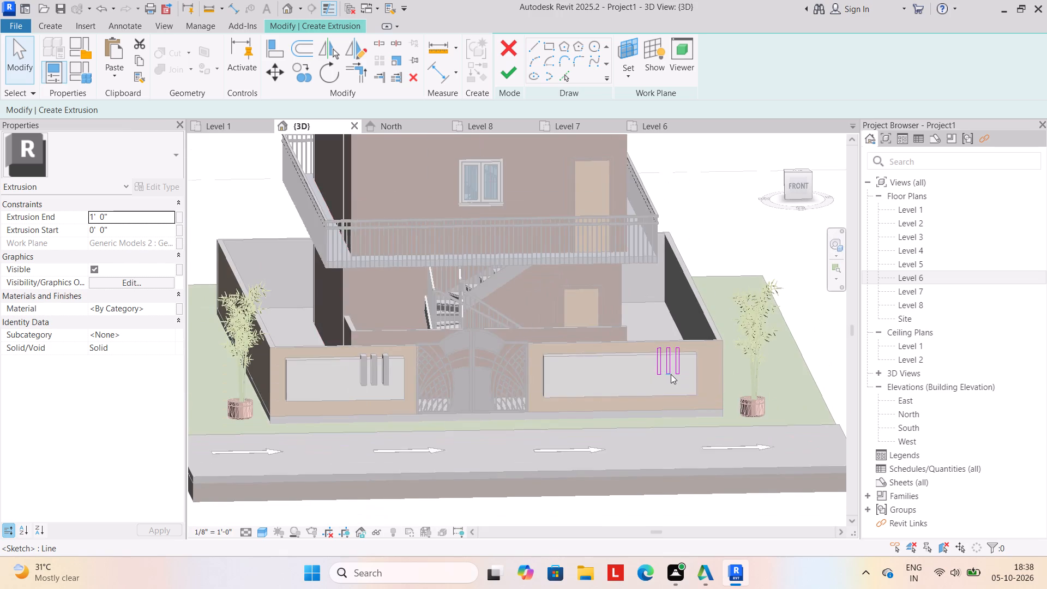
scroll(671, 374, "up", 1)
scroll(671, 374, "down", 2)
scroll(671, 374, "up", 2)
left_click(504, 76)
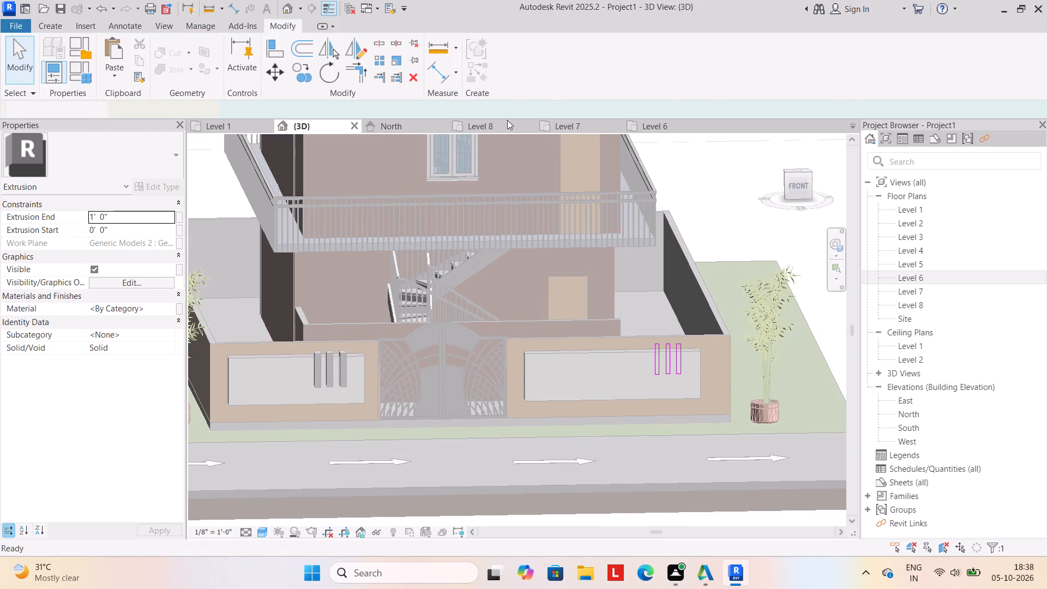
left_click(540, 454)
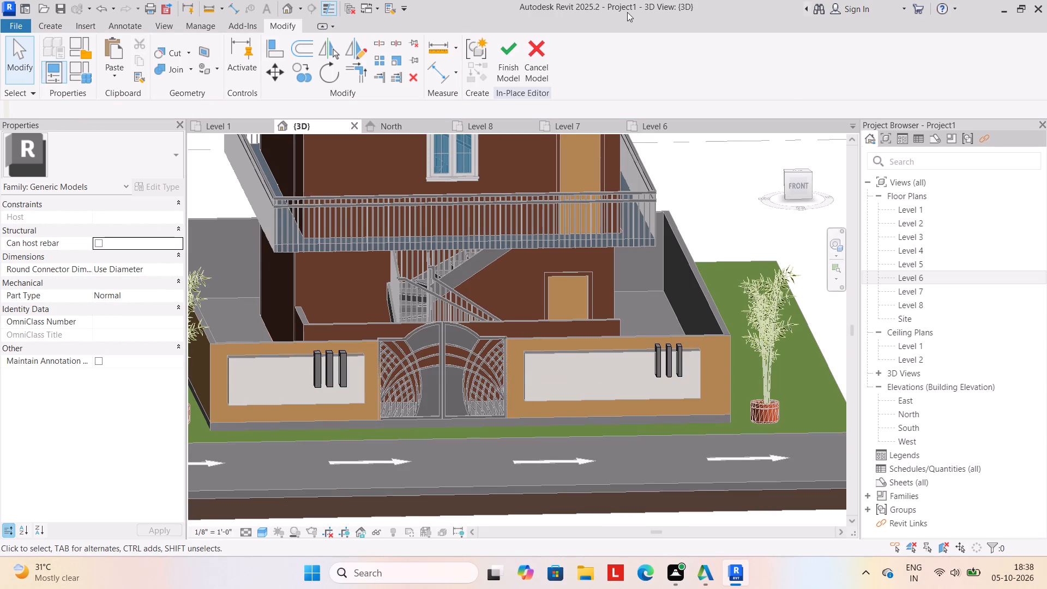
left_click(513, 62)
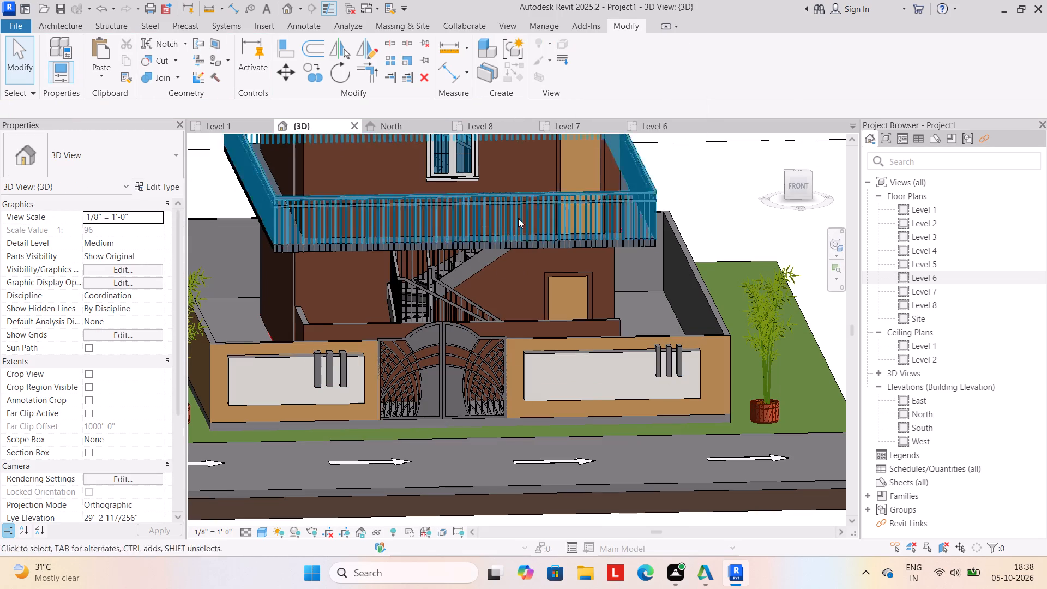
Reopen the wall strips' in-place model, paint both sets of strips with the Parking Stripe material, and finish the model.
left_click(323, 378)
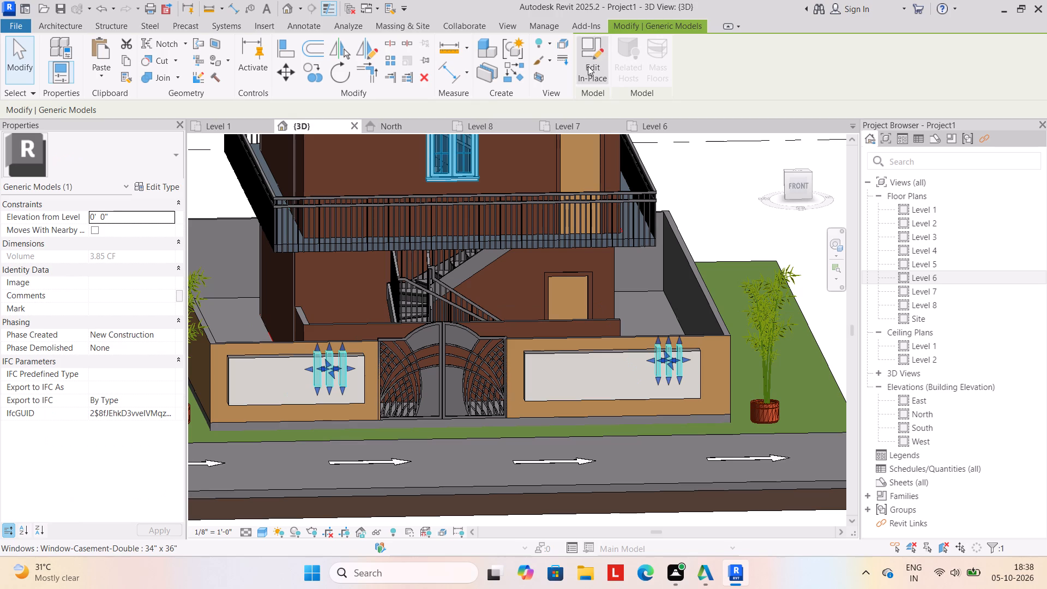
left_click(596, 59)
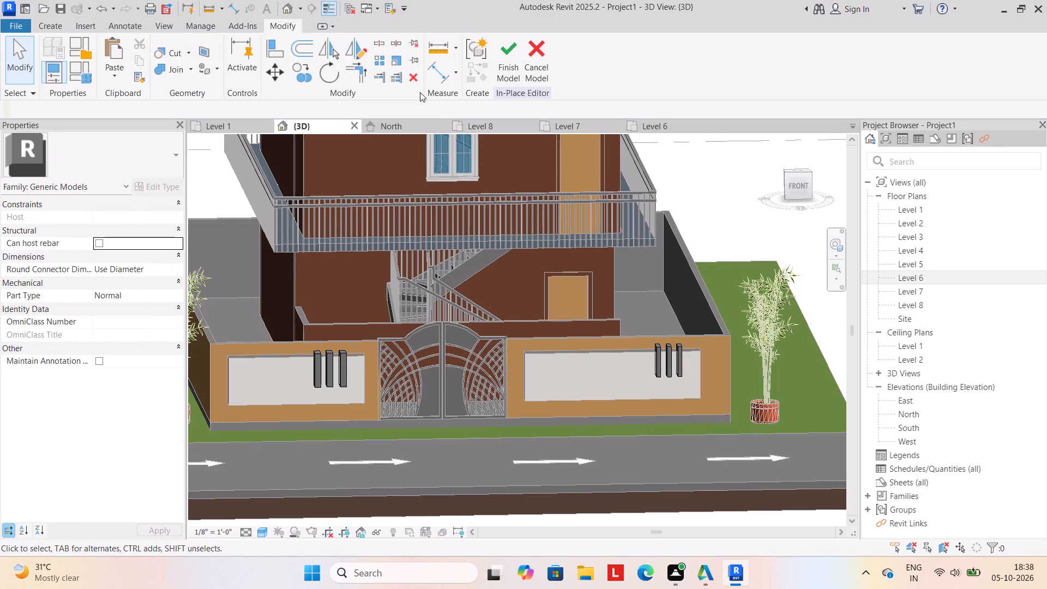
left_click(216, 69)
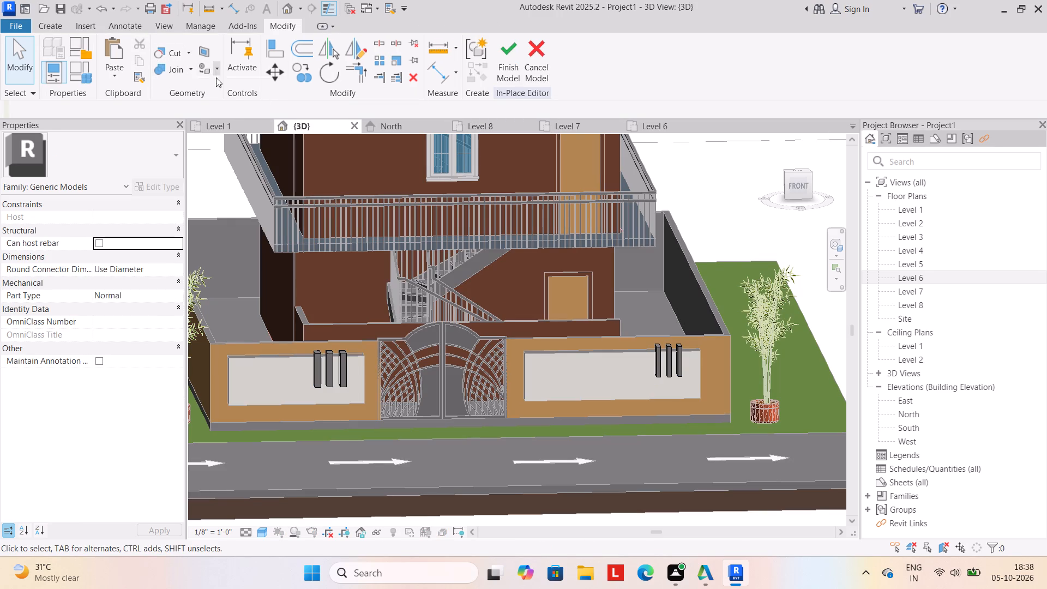
left_click(216, 89)
scroll(123, 223, "down", 5)
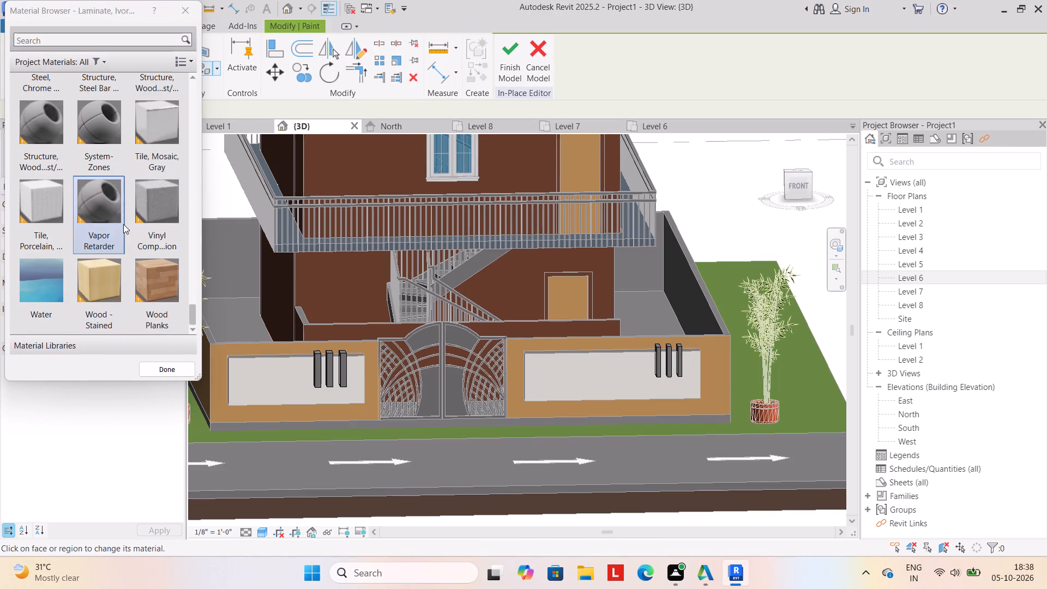
scroll(119, 218, "up", 1)
scroll(119, 219, "down", 9)
scroll(119, 220, "up", 8)
scroll(119, 219, "down", 2)
scroll(152, 141, "down", 1)
scroll(152, 141, "up", 12)
scroll(147, 152, "down", 3)
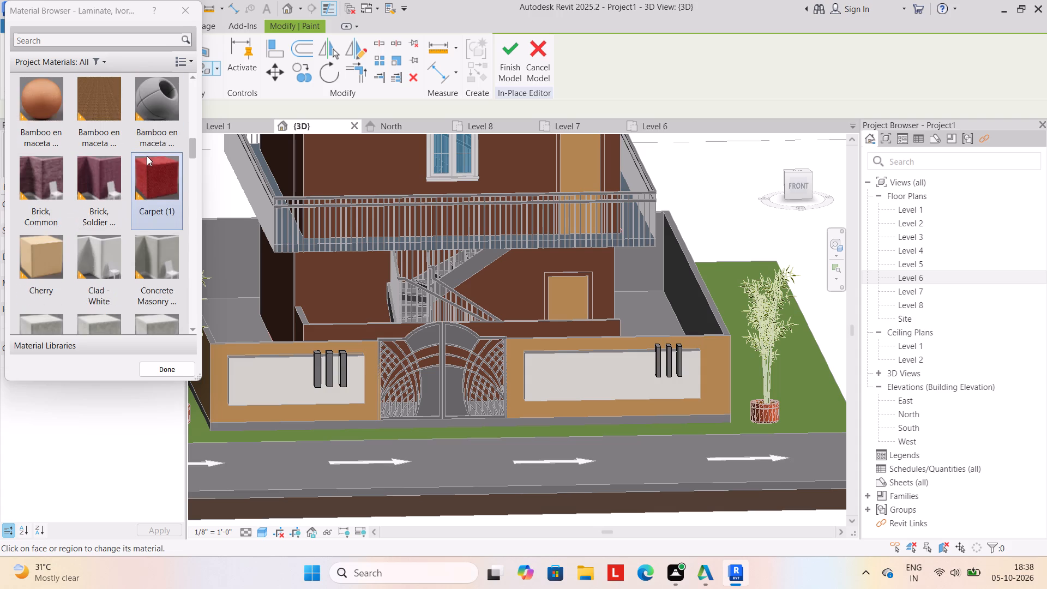
scroll(146, 159, "down", 12)
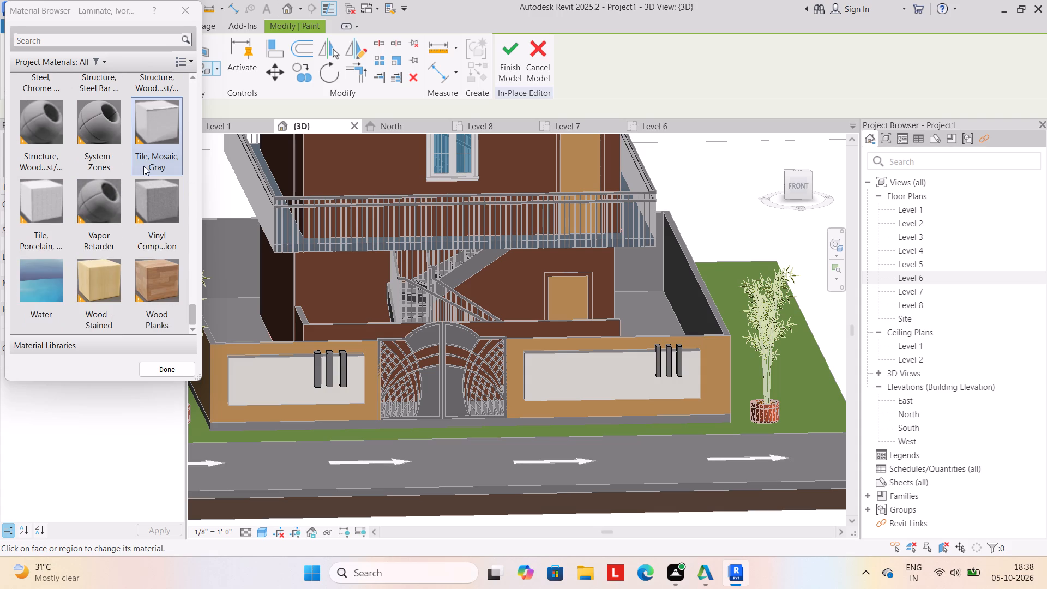
scroll(143, 166, "down", 6)
scroll(139, 169, "up", 12)
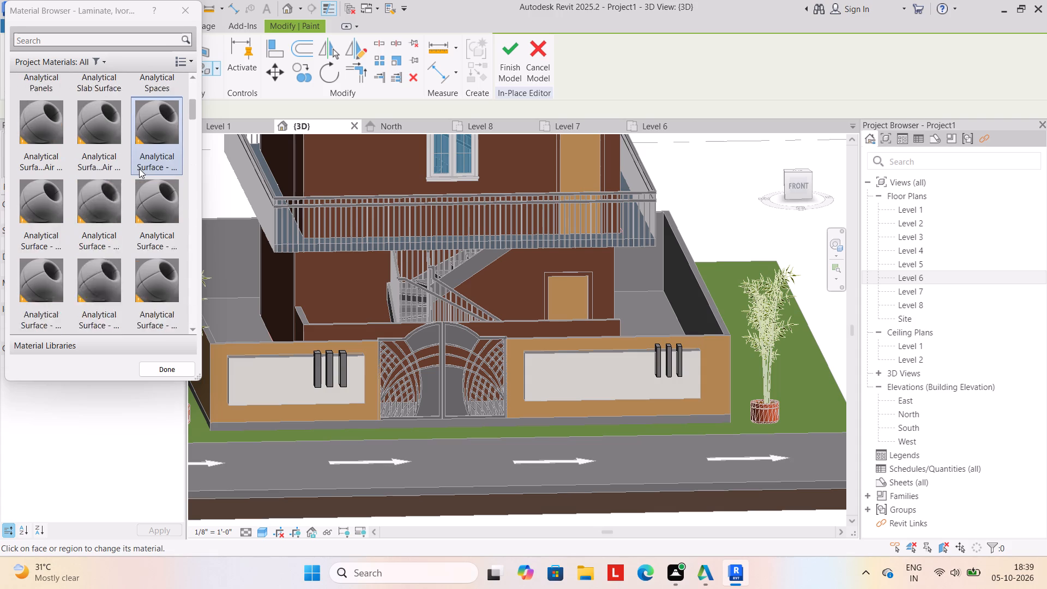
scroll(139, 169, "up", 9)
scroll(139, 170, "down", 5)
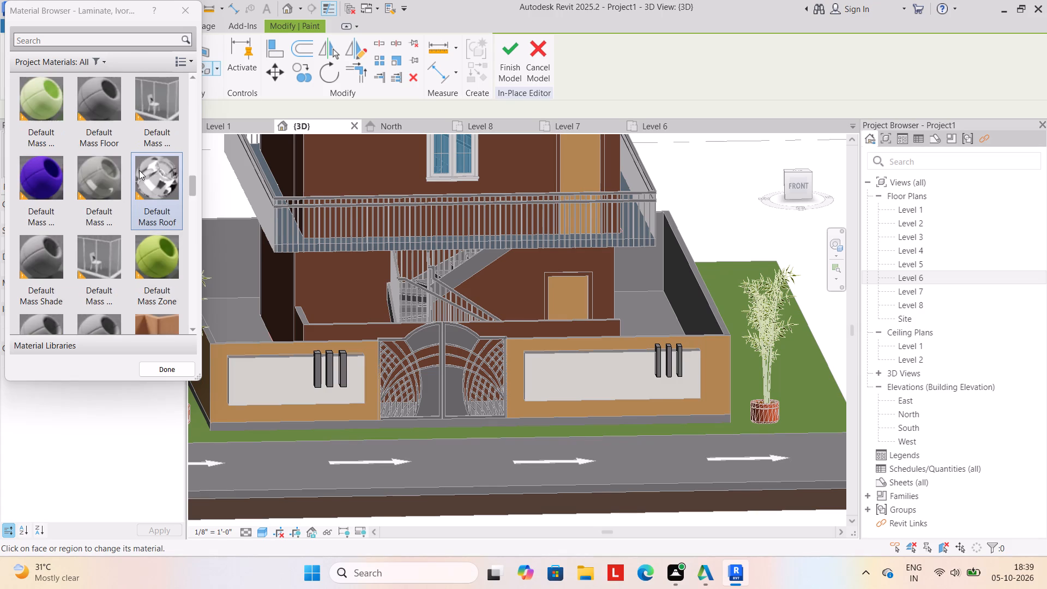
scroll(139, 172, "down", 4)
scroll(111, 183, "up", 1)
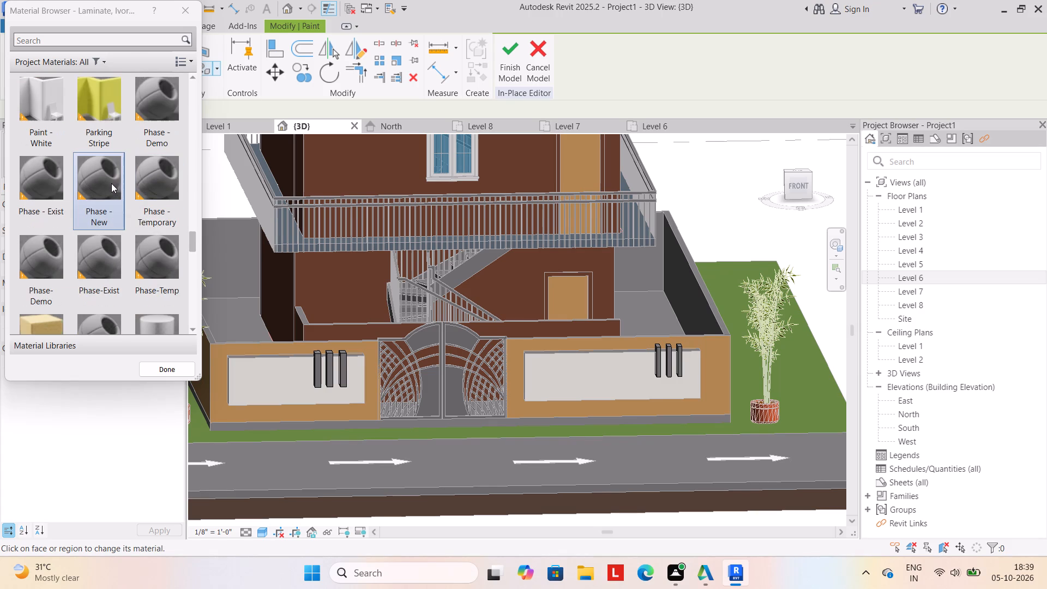
left_click(102, 104)
left_click_drag(322, 365, 330, 365)
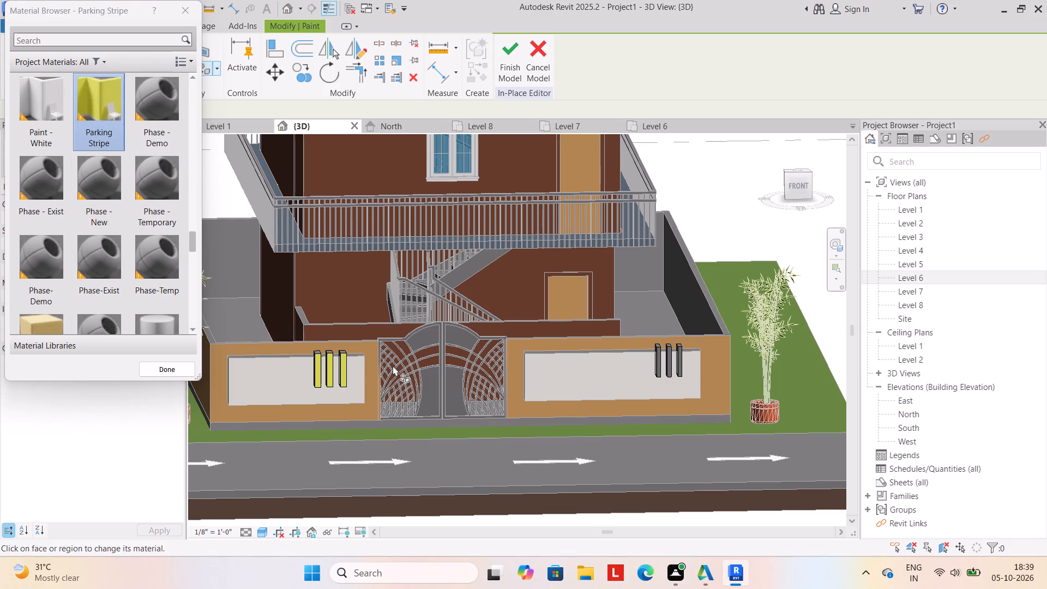
left_click(669, 354)
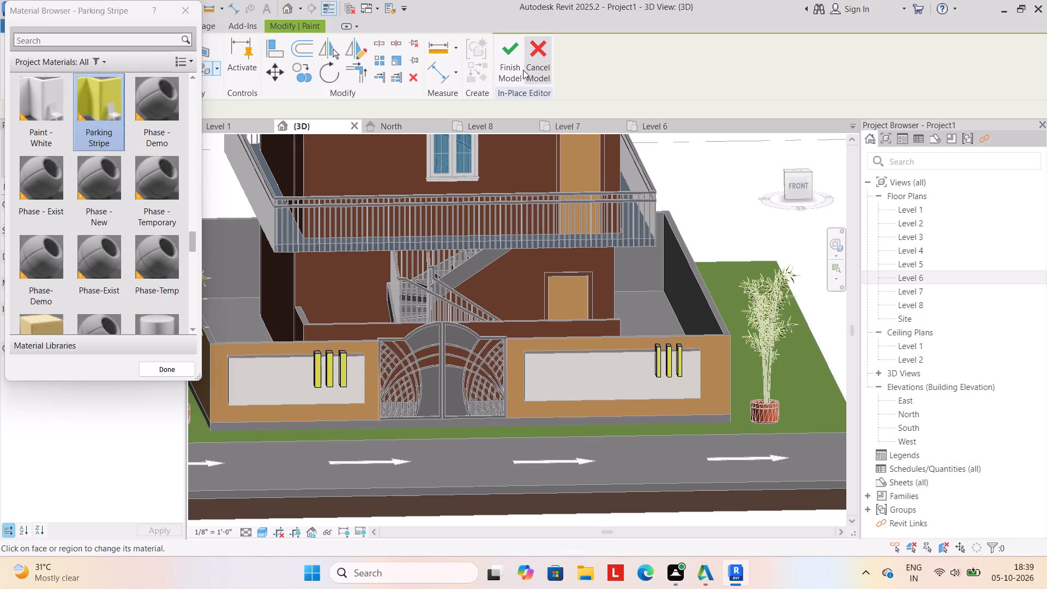
left_click(509, 62)
Examine the painted strips, boundary wall and house front from the street side at a lower viewing angle.
scroll(465, 404, "down", 2)
middle_click_drag(457, 400, 446, 363)
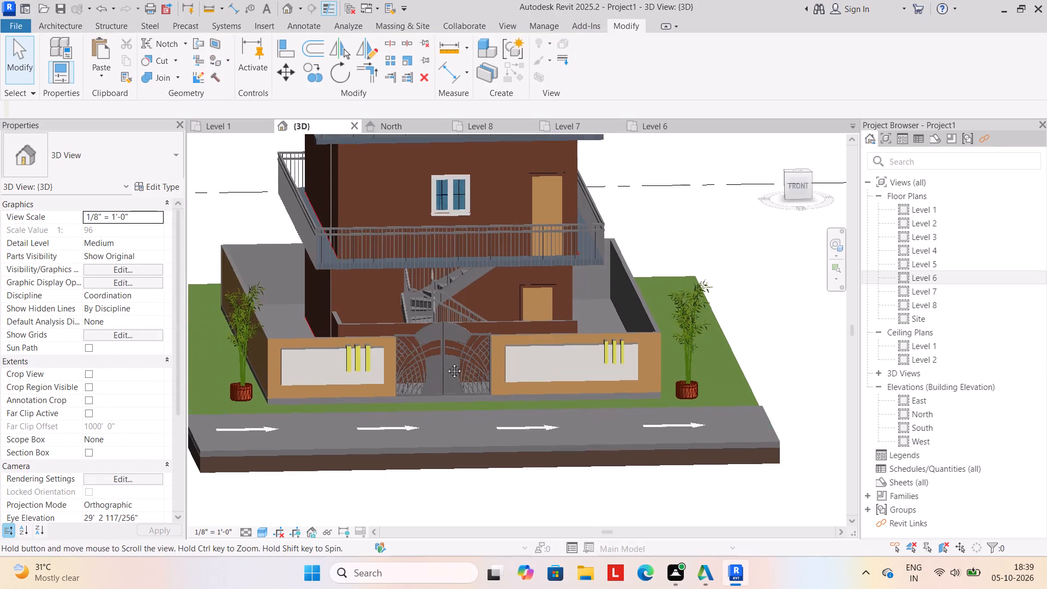
middle_click_drag(446, 363, 444, 360)
scroll(444, 360, "up", 1)
key("Escape")
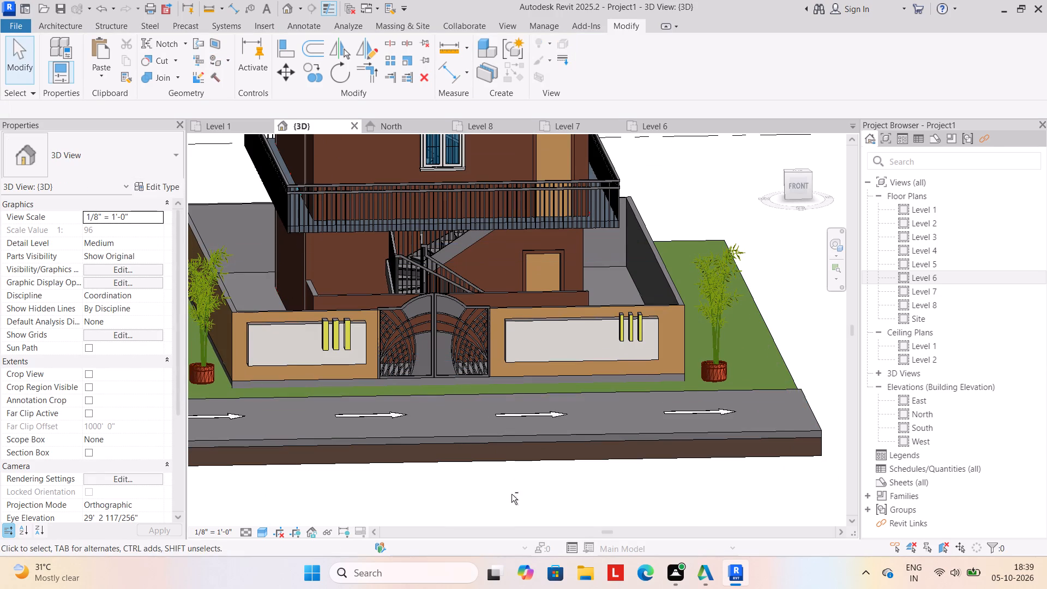
middle_click_drag(512, 494, 502, 470, "shift")
scroll(480, 431, "down", 2)
middle_click_drag(484, 437, 516, 440)
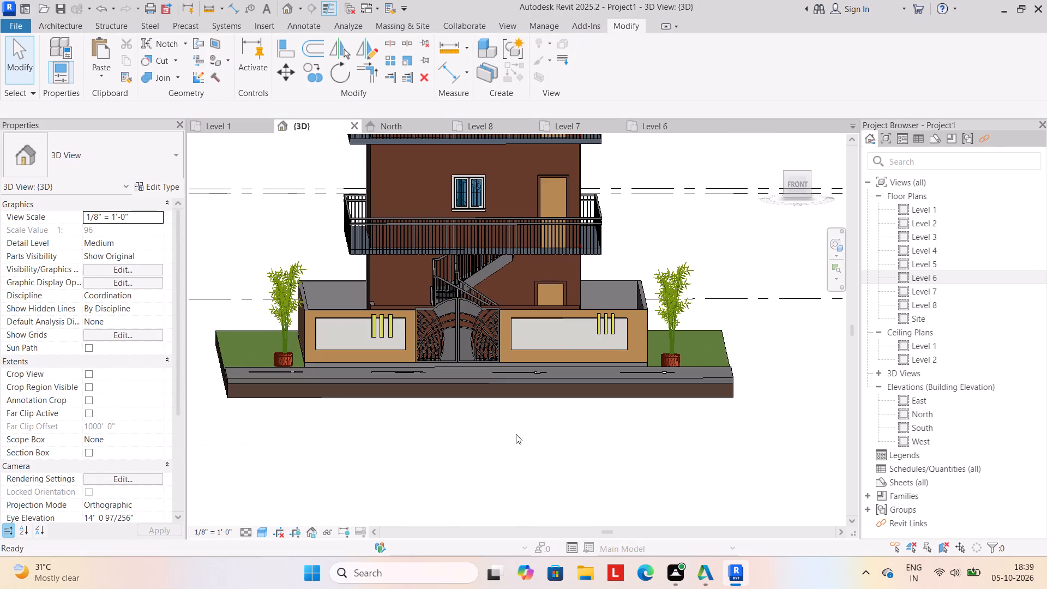
Start placing a component, open Load Family, and go from the Parking folder up to the US library folder.
left_click(73, 26)
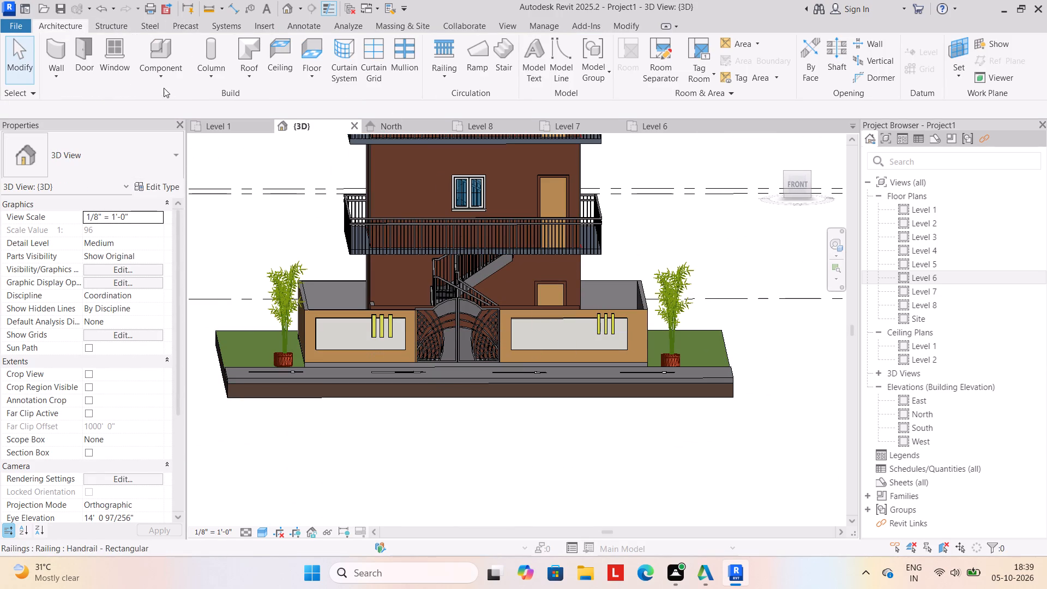
left_click(154, 80)
left_click(188, 99)
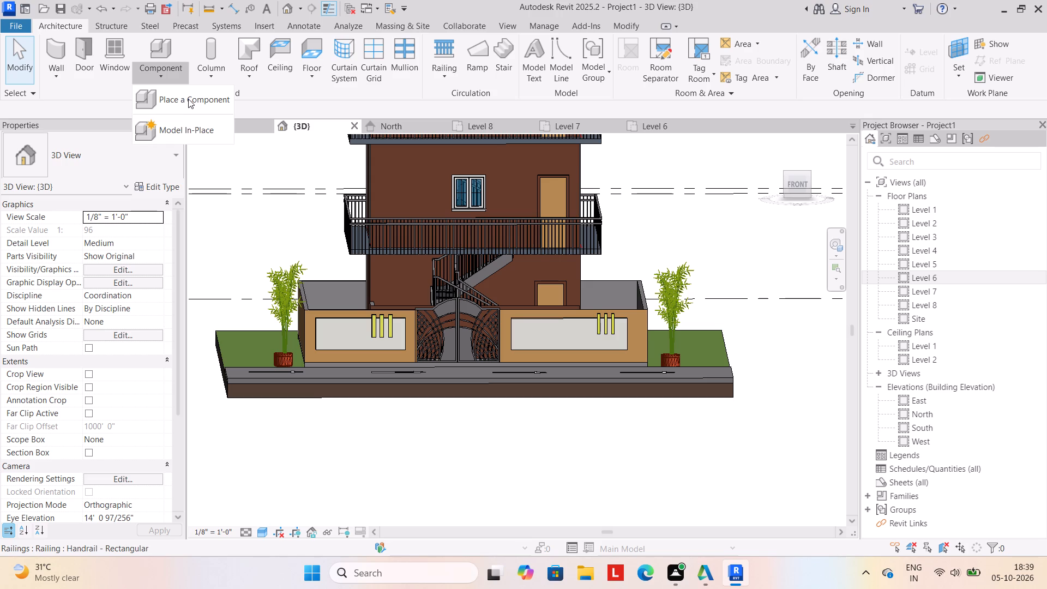
left_click(592, 58)
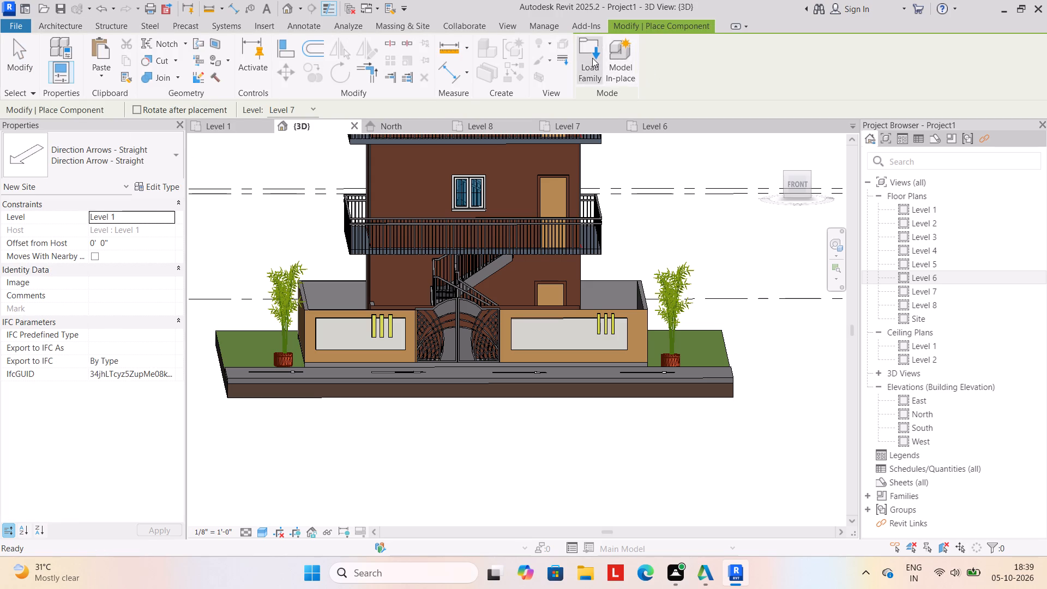
left_click(687, 141)
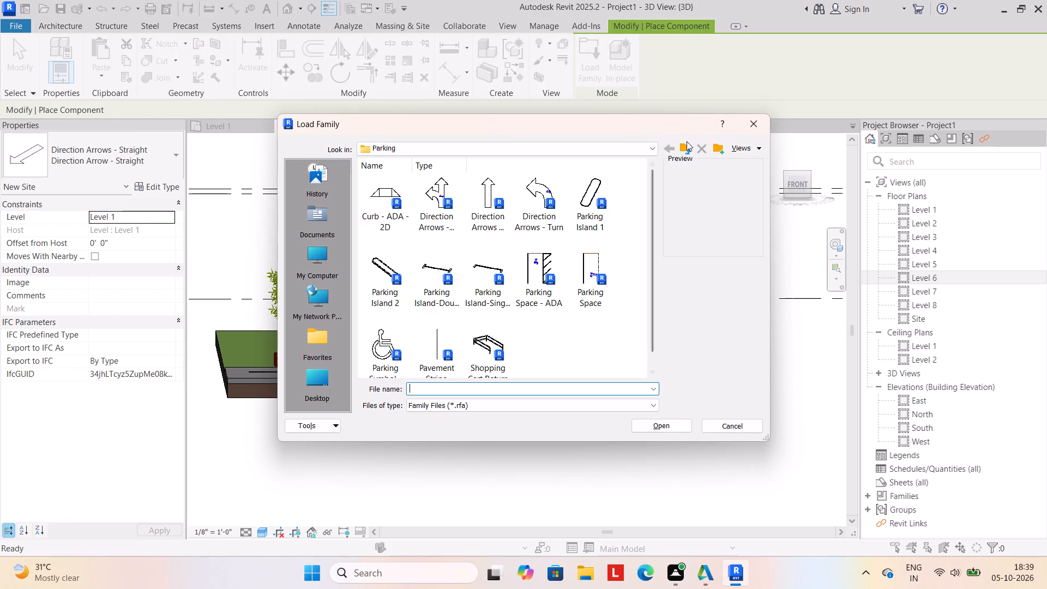
left_click(684, 147)
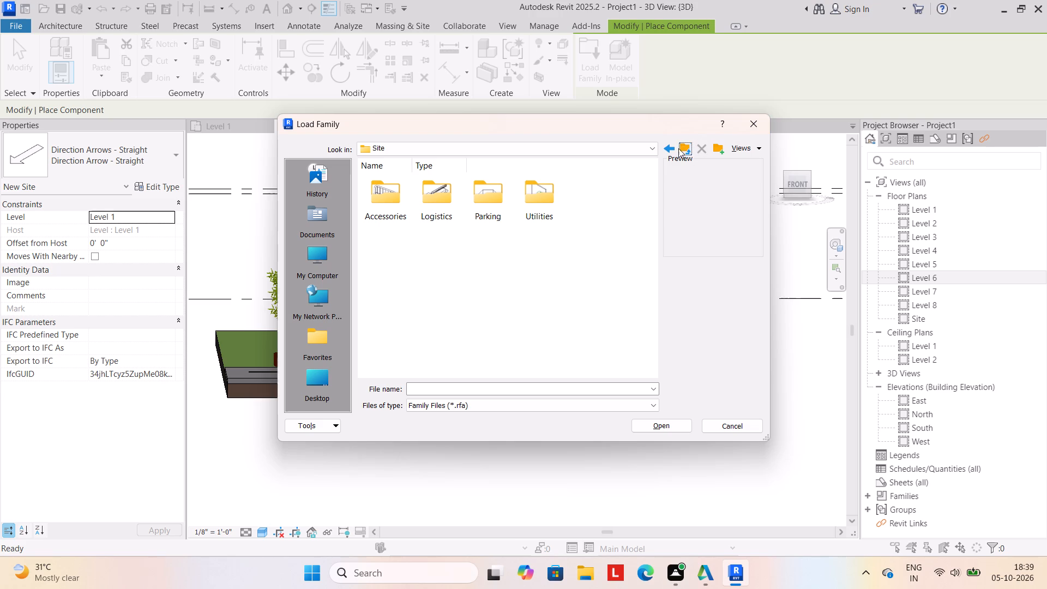
left_click(679, 143)
Look through the US library's category folders for another component family to load.
scroll(561, 289, "down", 2)
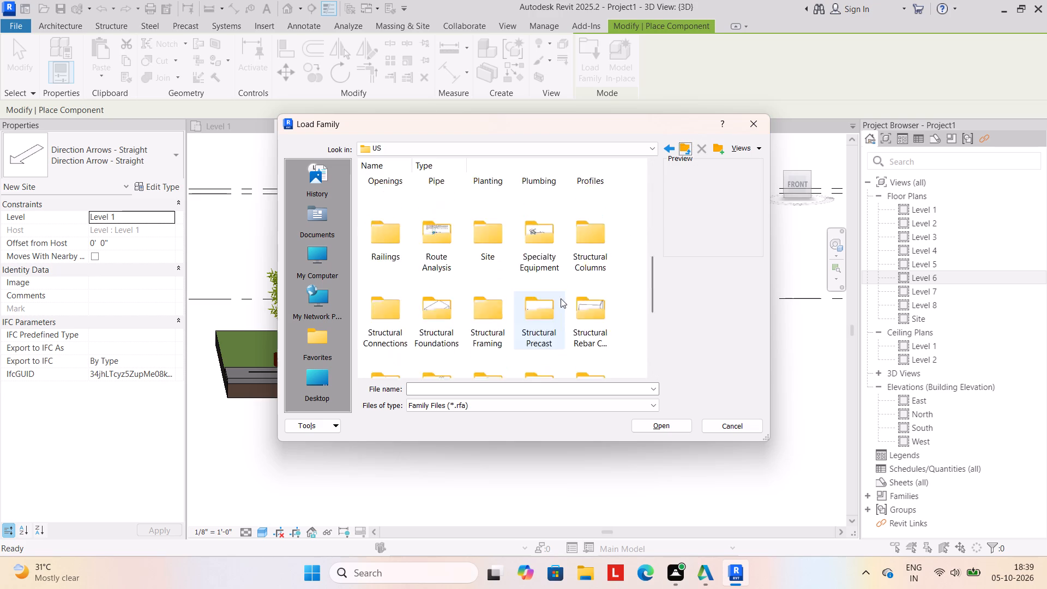
scroll(561, 298, "down", 3)
scroll(561, 302, "up", 6)
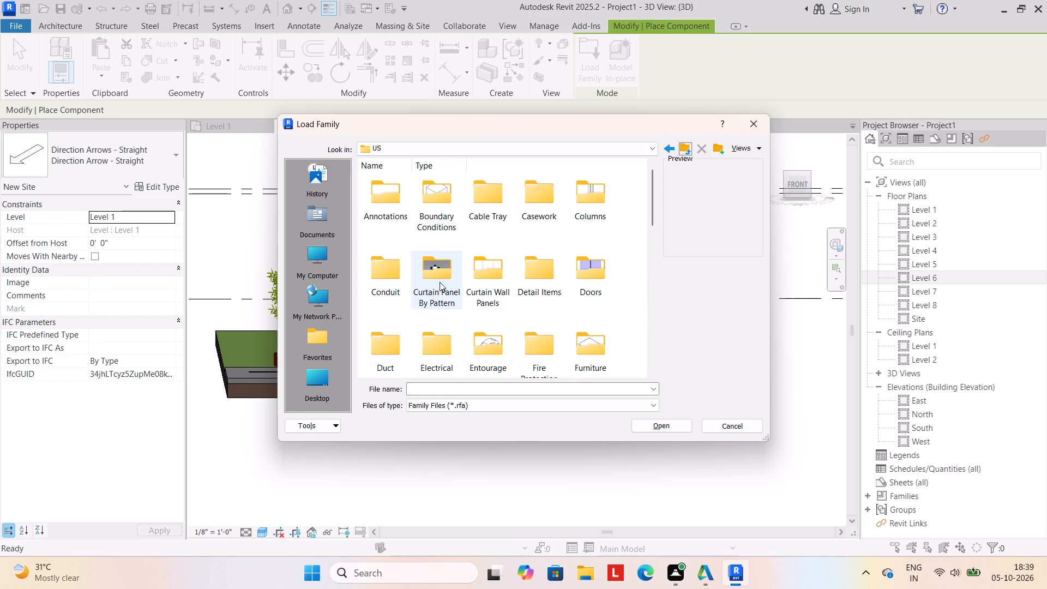
scroll(611, 249, "up", 4)
scroll(611, 257, "down", 3)
scroll(607, 253, "up", 1)
scroll(607, 253, "down", 2)
scroll(607, 253, "up", 2)
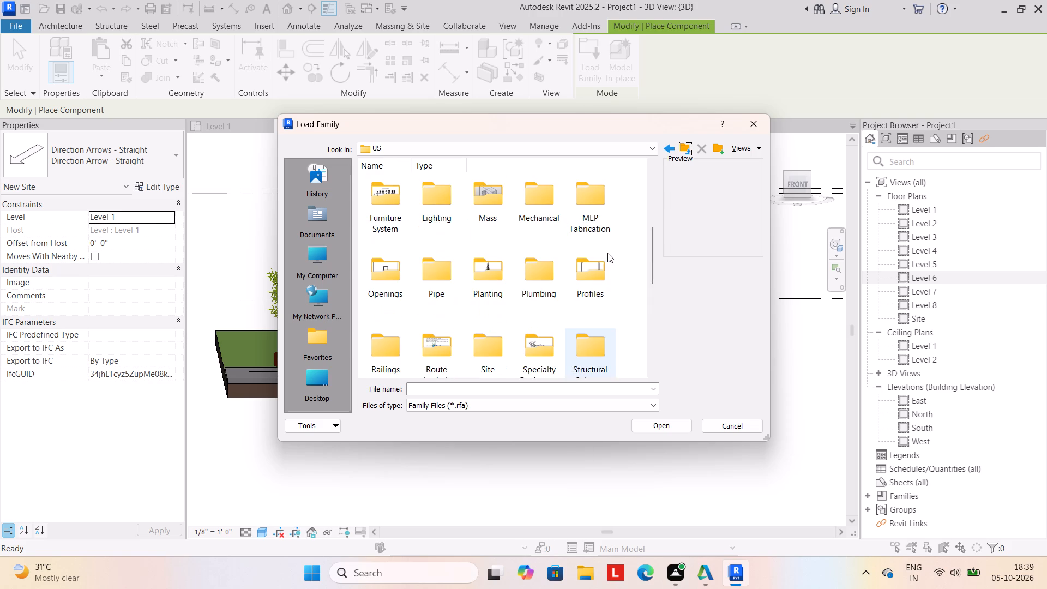
scroll(605, 250, "up", 3)
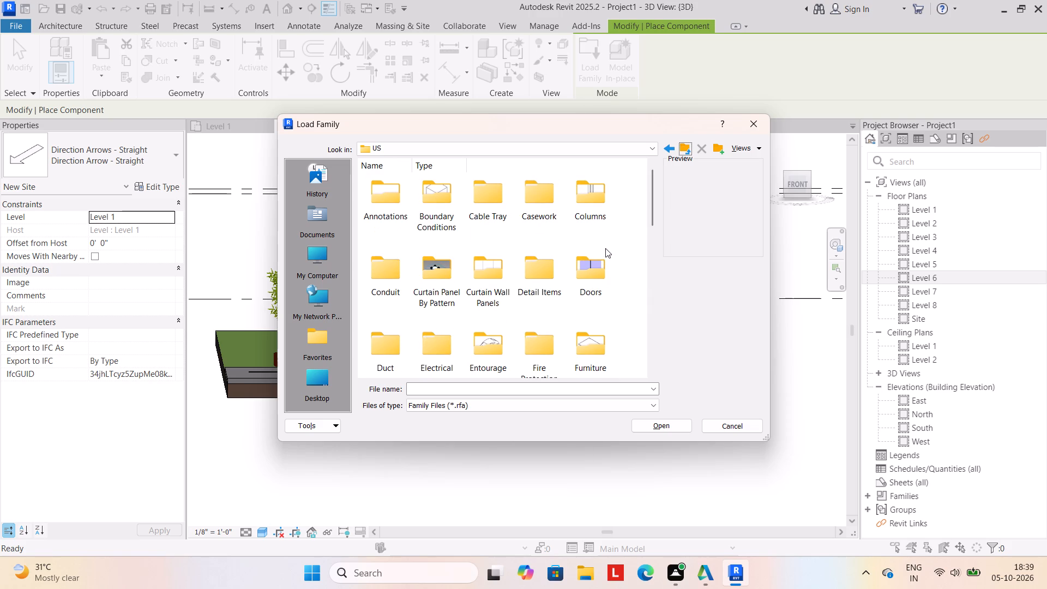
scroll(604, 260, "down", 1)
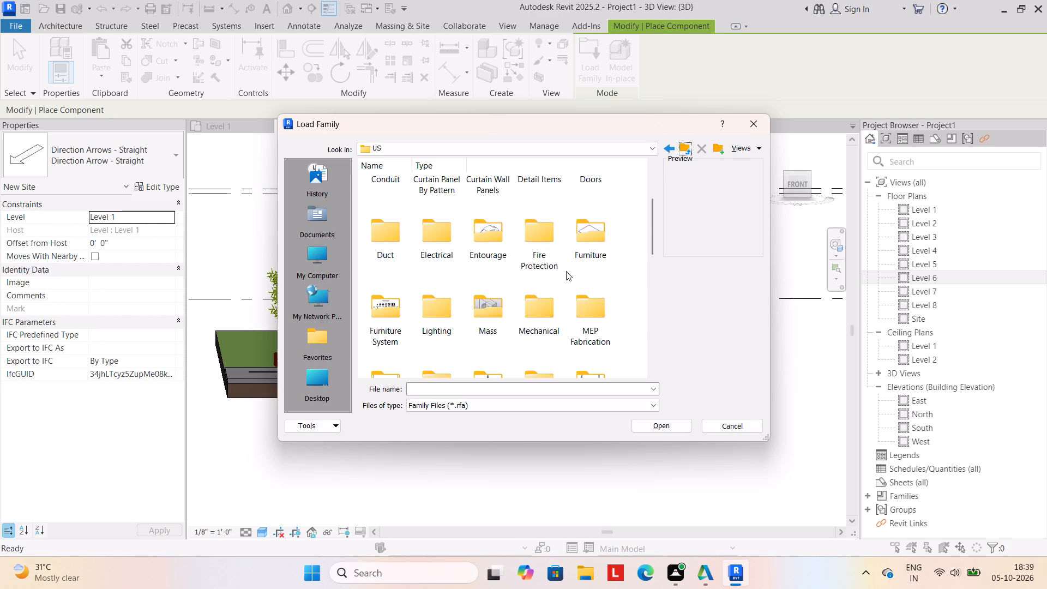
scroll(570, 299, "down", 8)
scroll(562, 284, "up", 4)
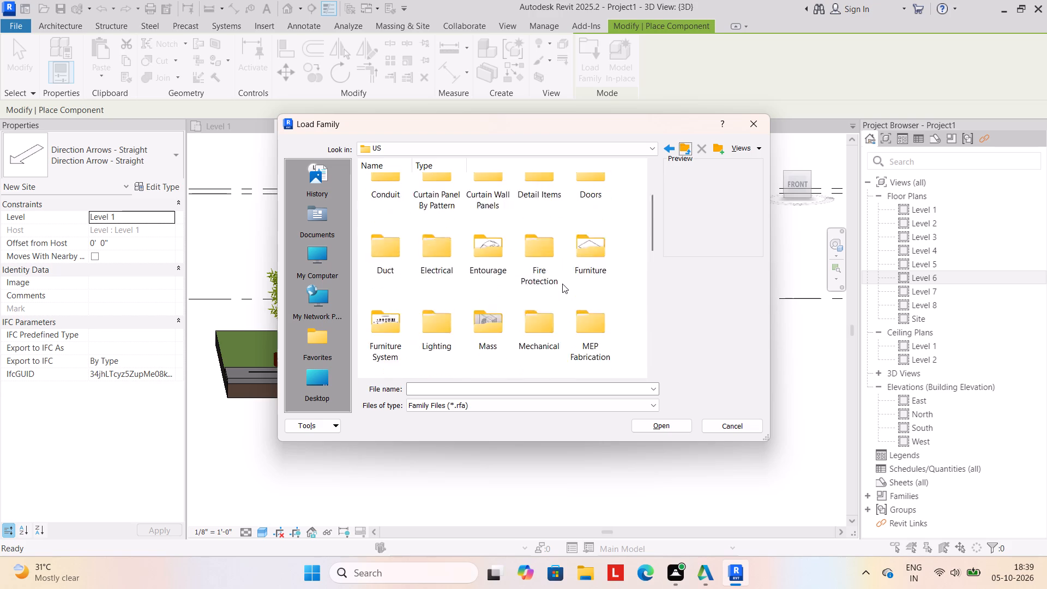
scroll(562, 284, "up", 2)
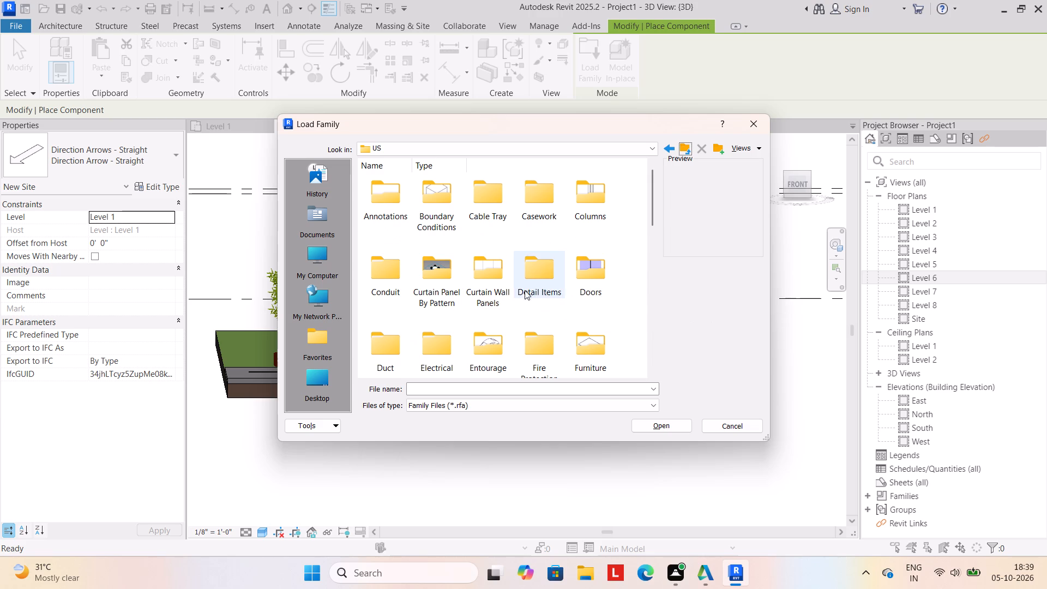
scroll(568, 293, "down", 5)
scroll(569, 296, "up", 6)
scroll(553, 321, "down", 5)
scroll(490, 267, "up", 3)
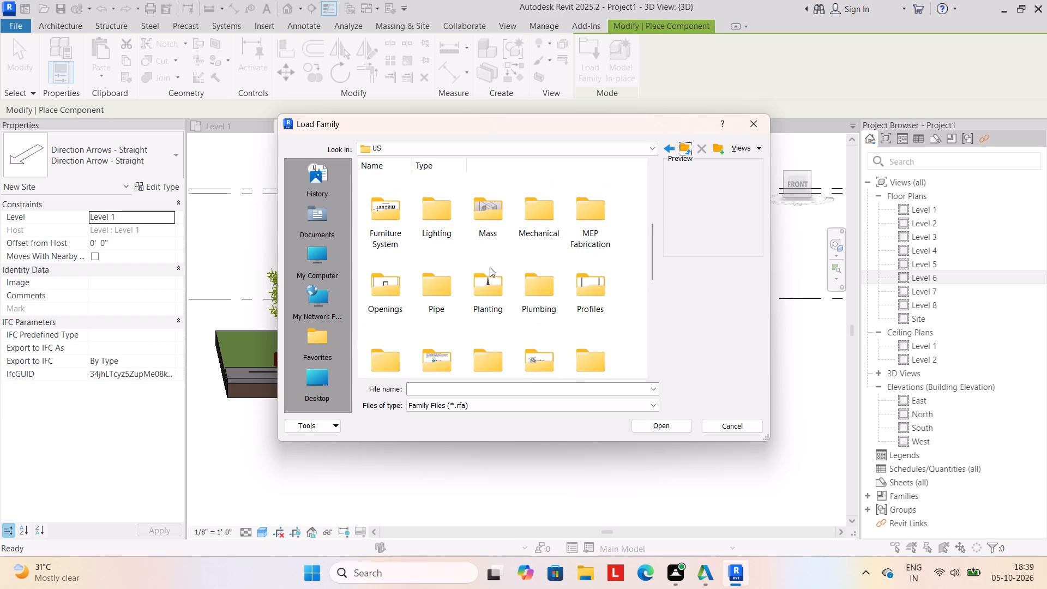
scroll(490, 267, "up", 3)
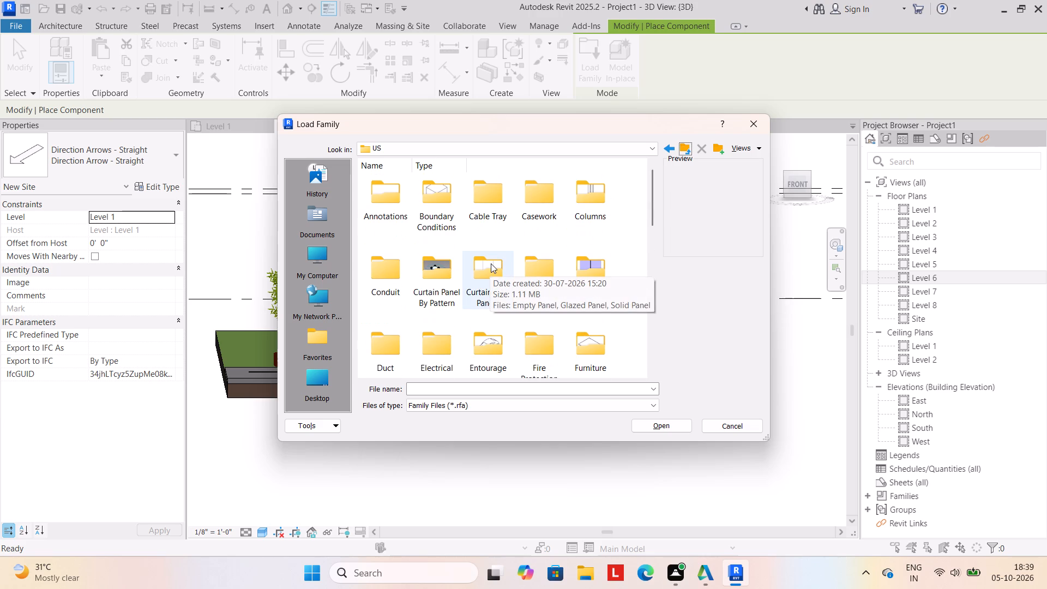
scroll(489, 267, "up", 1)
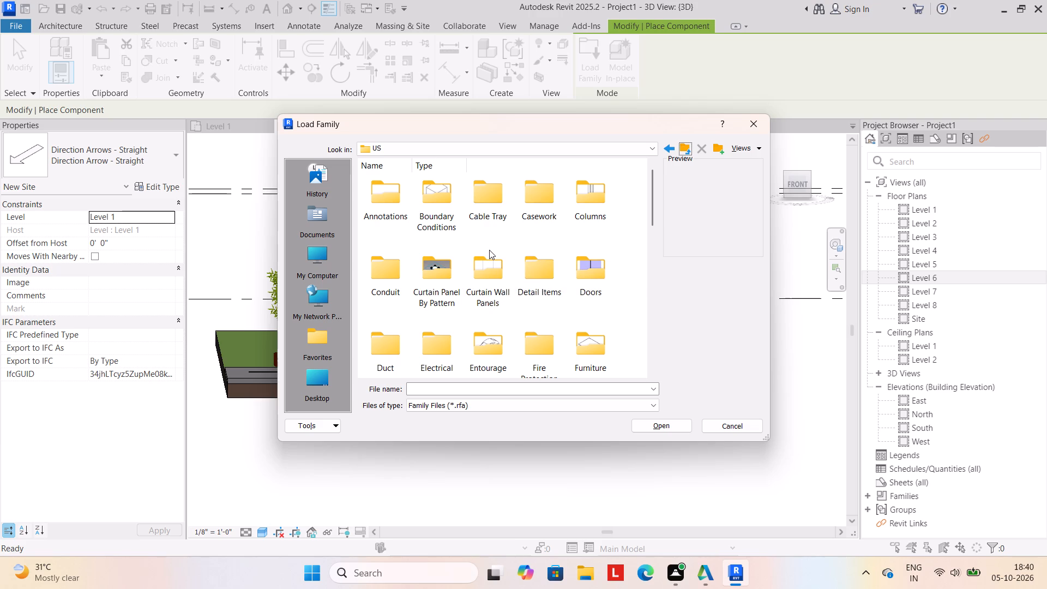
scroll(496, 307, "down", 5)
scroll(497, 312, "up", 10)
scroll(579, 295, "down", 3)
scroll(577, 297, "up", 5)
scroll(516, 310, "down", 5)
scroll(492, 305, "up", 13)
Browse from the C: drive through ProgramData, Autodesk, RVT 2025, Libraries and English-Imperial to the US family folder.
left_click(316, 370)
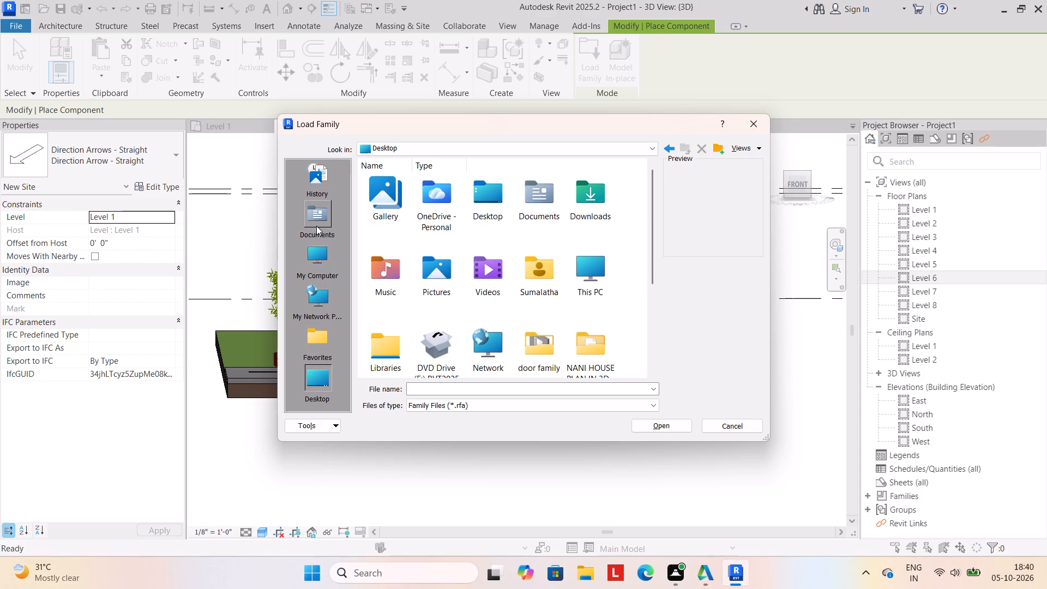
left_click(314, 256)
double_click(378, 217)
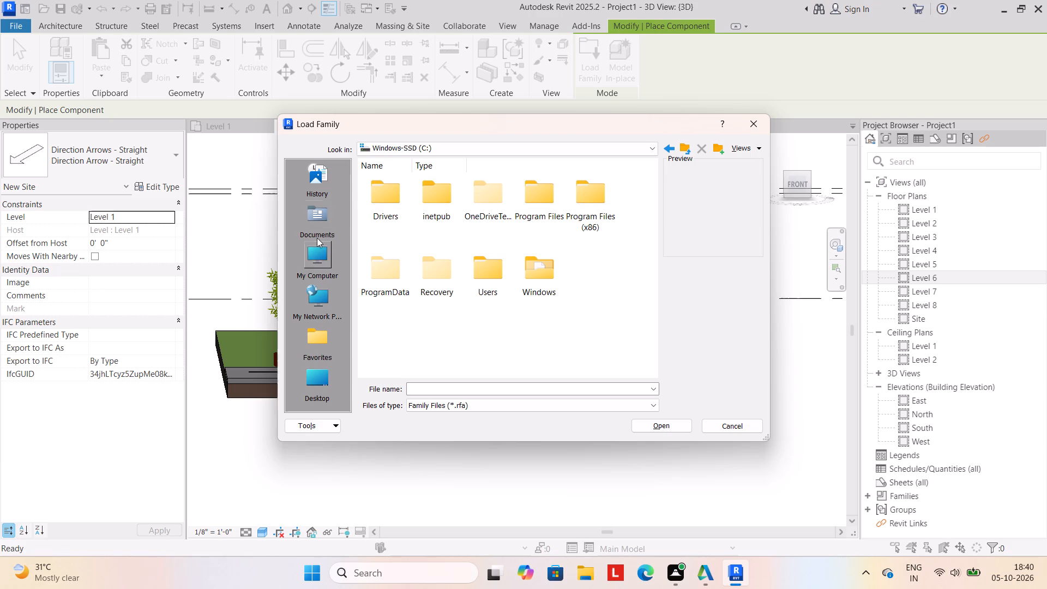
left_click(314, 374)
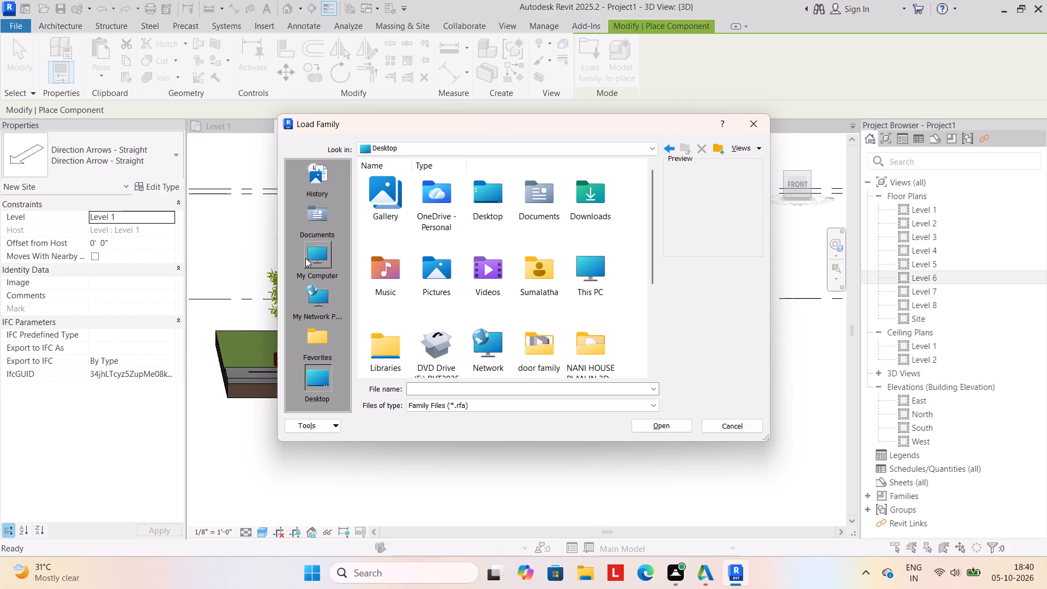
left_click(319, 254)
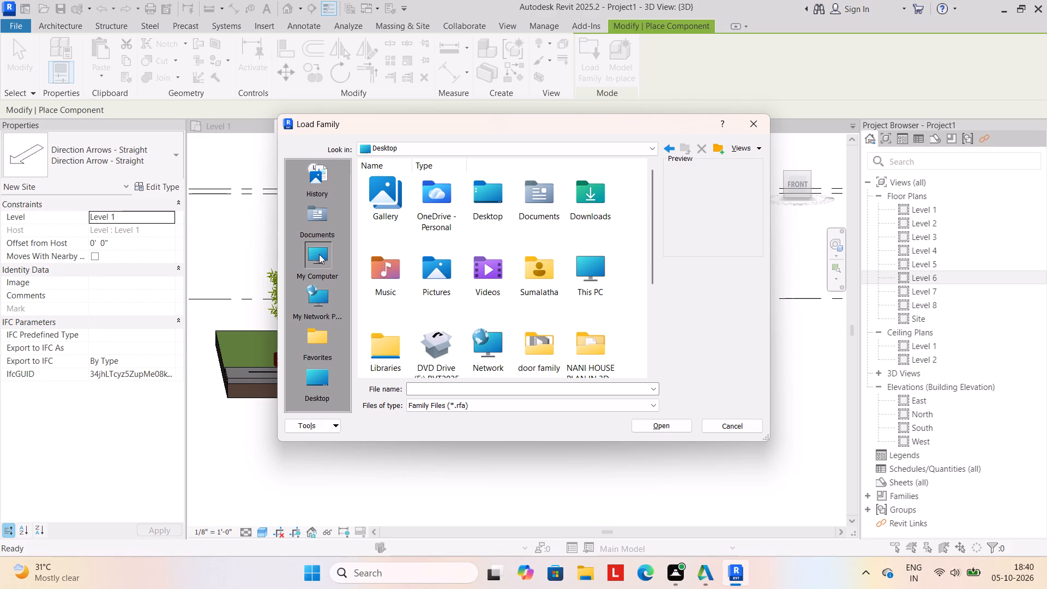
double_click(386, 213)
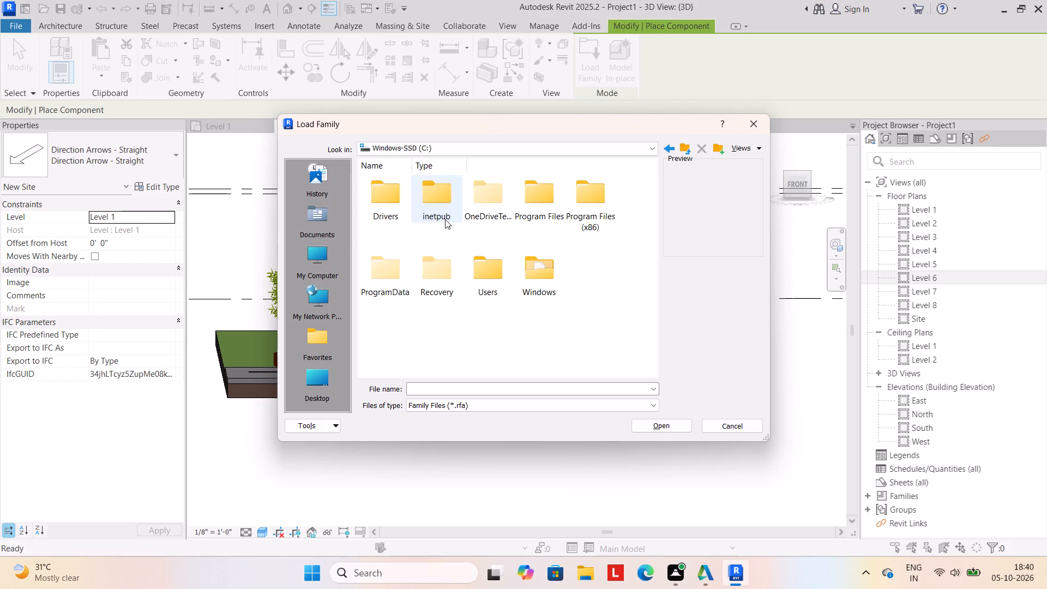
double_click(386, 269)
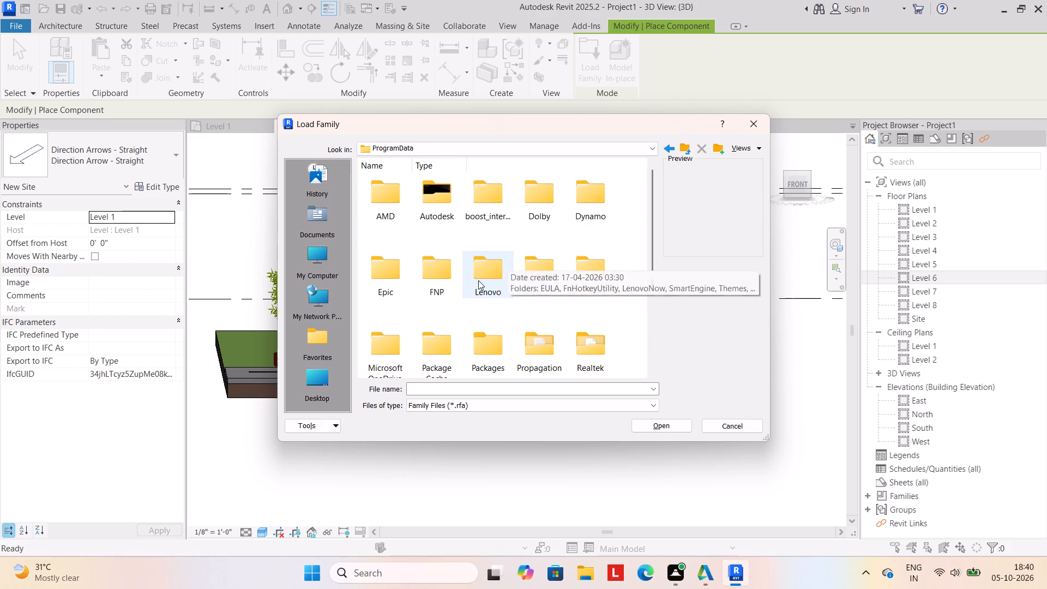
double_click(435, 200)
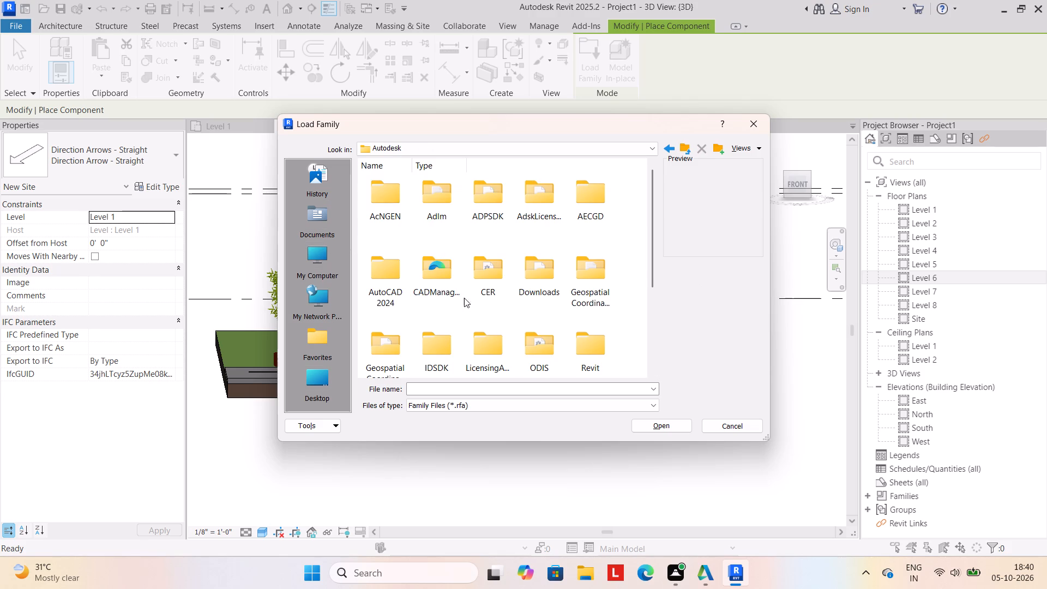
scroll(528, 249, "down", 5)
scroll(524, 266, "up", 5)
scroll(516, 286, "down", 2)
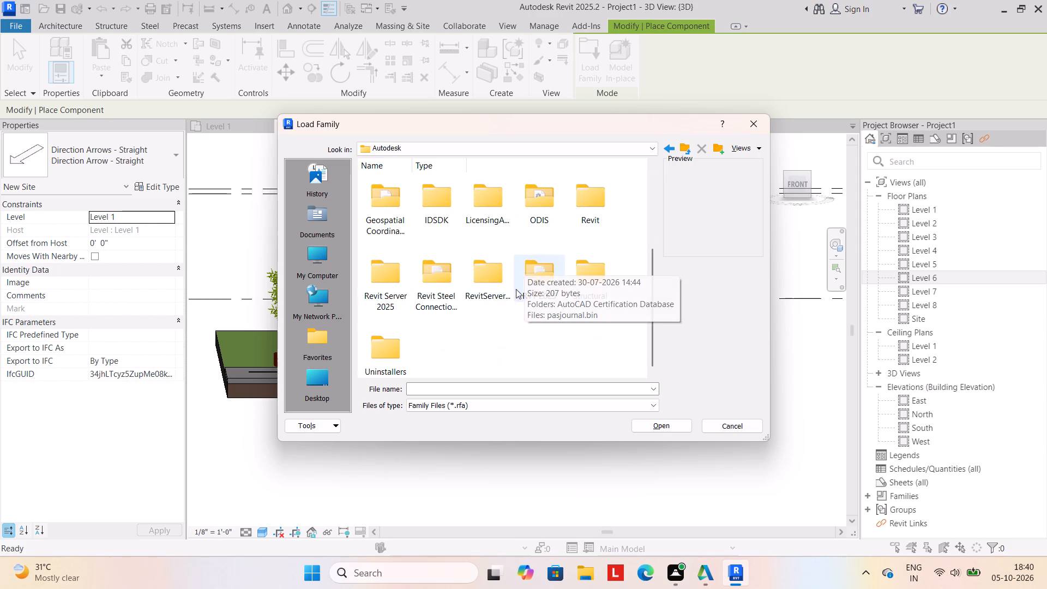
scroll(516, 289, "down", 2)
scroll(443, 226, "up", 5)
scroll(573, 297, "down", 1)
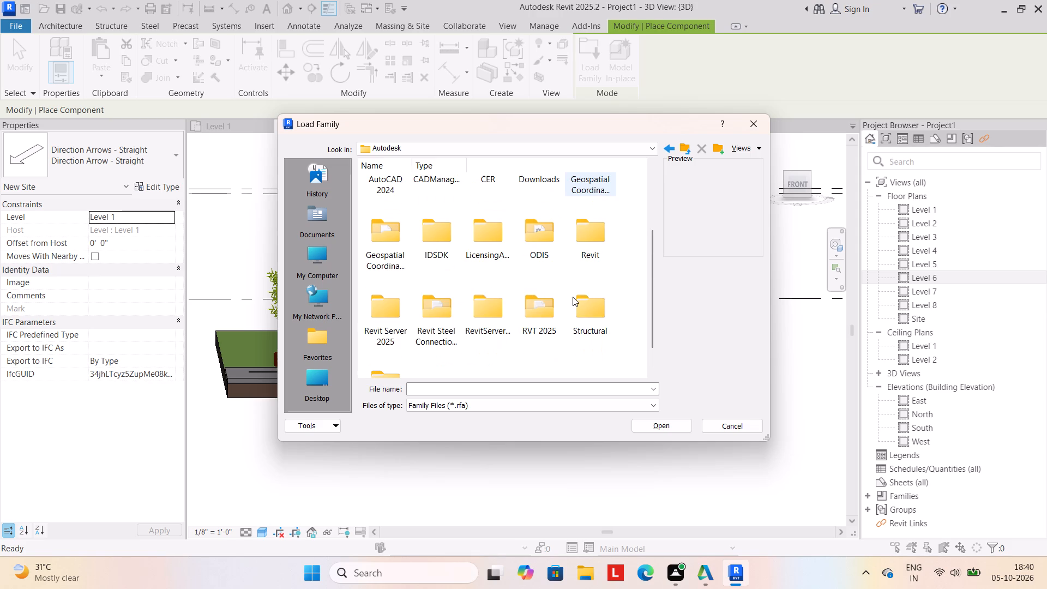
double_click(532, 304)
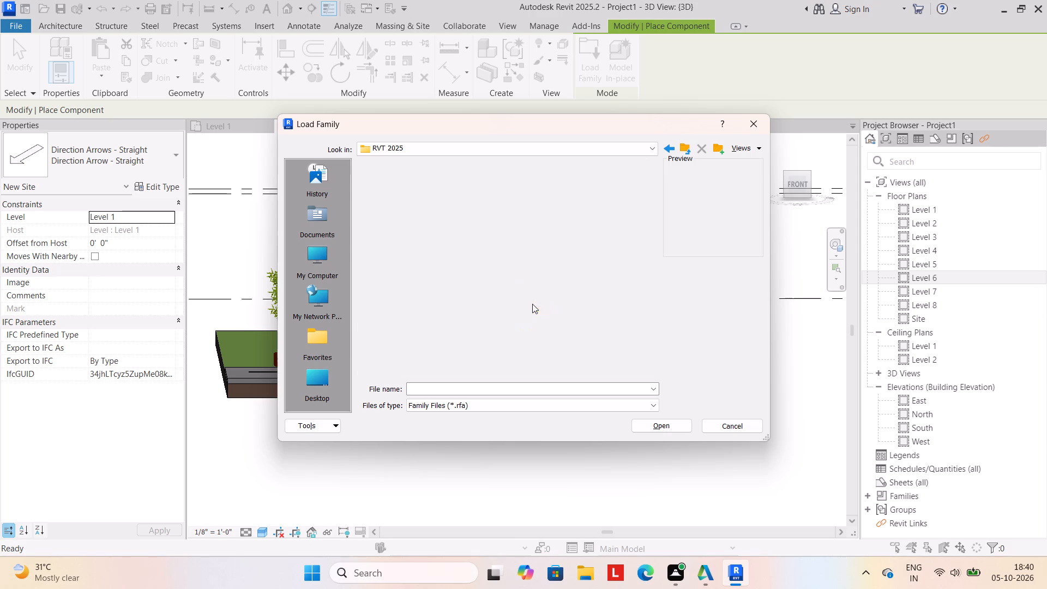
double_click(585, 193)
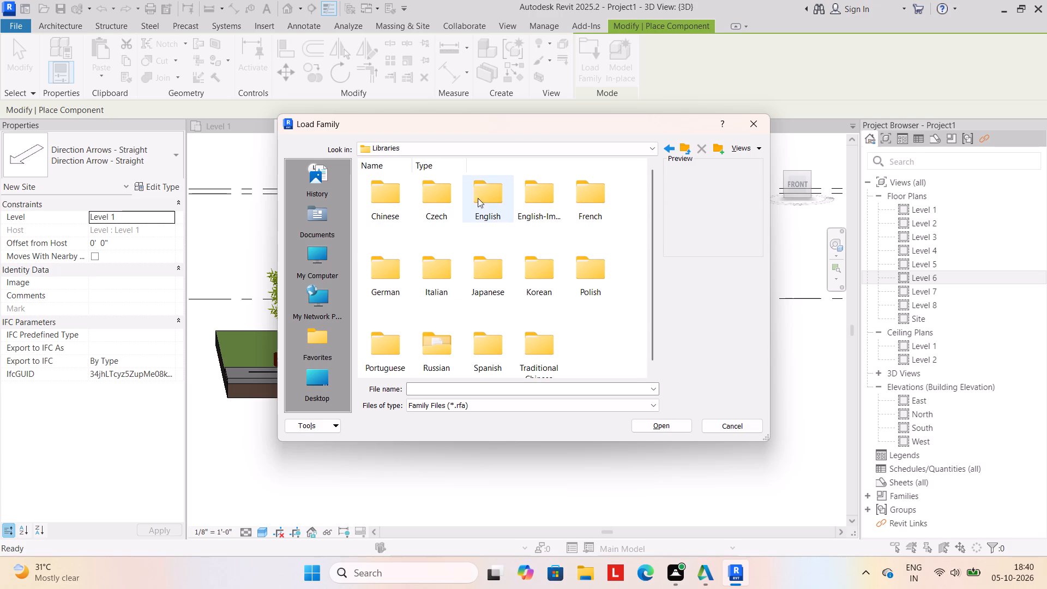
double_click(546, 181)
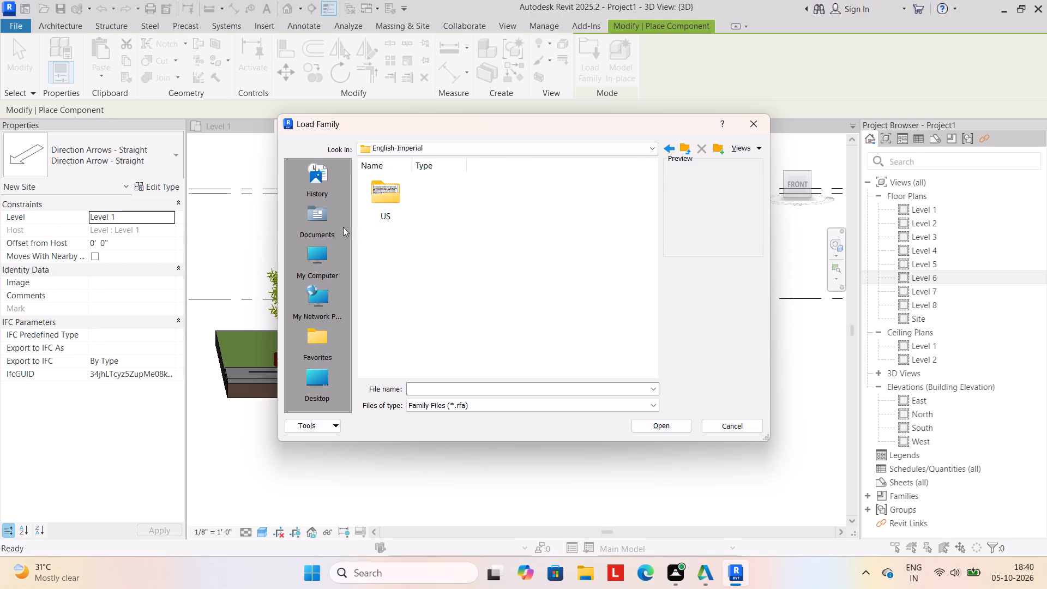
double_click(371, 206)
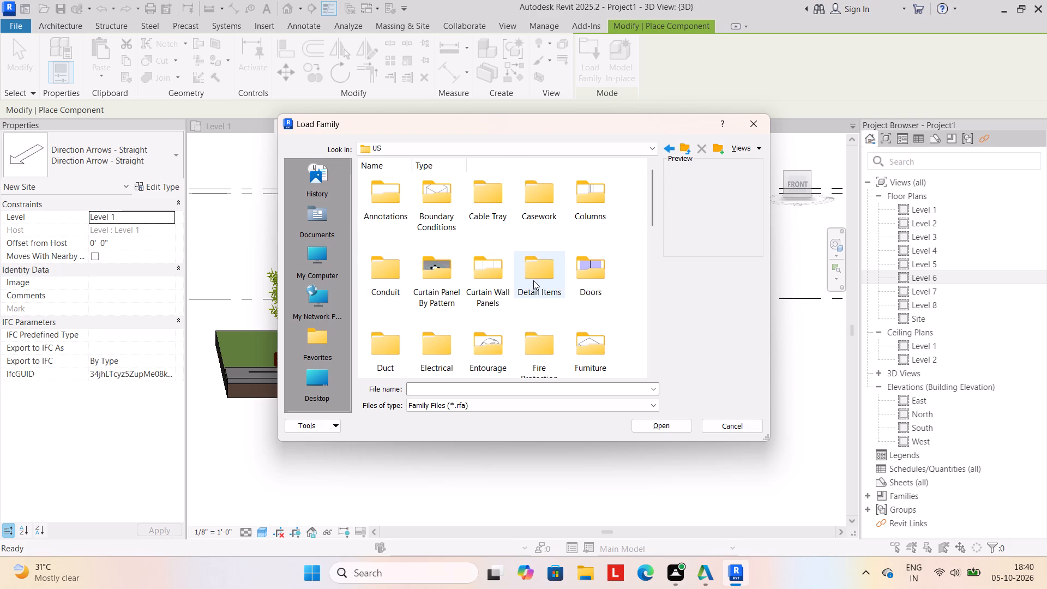
Look through the US library's category folders again for a component family to load.
scroll(545, 275, "down", 6)
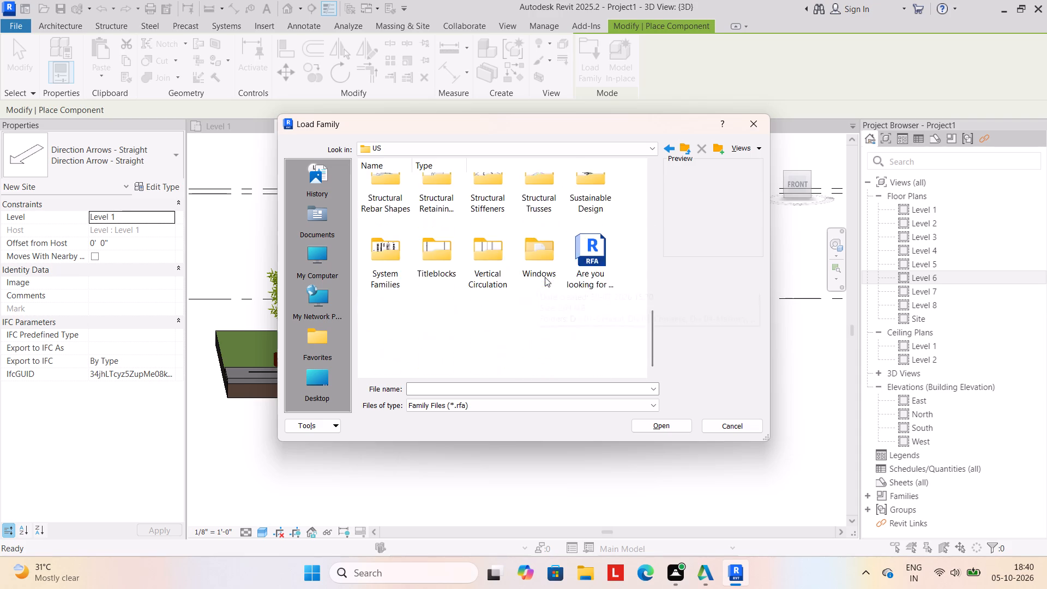
scroll(545, 278, "up", 6)
scroll(546, 279, "down", 4)
scroll(547, 278, "up", 4)
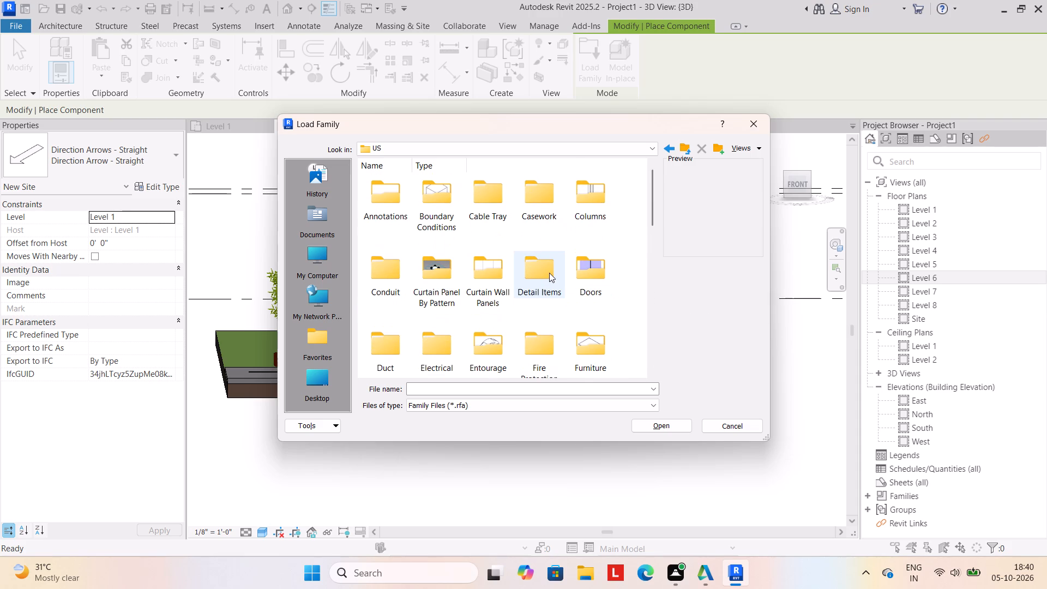
scroll(503, 275, "down", 6)
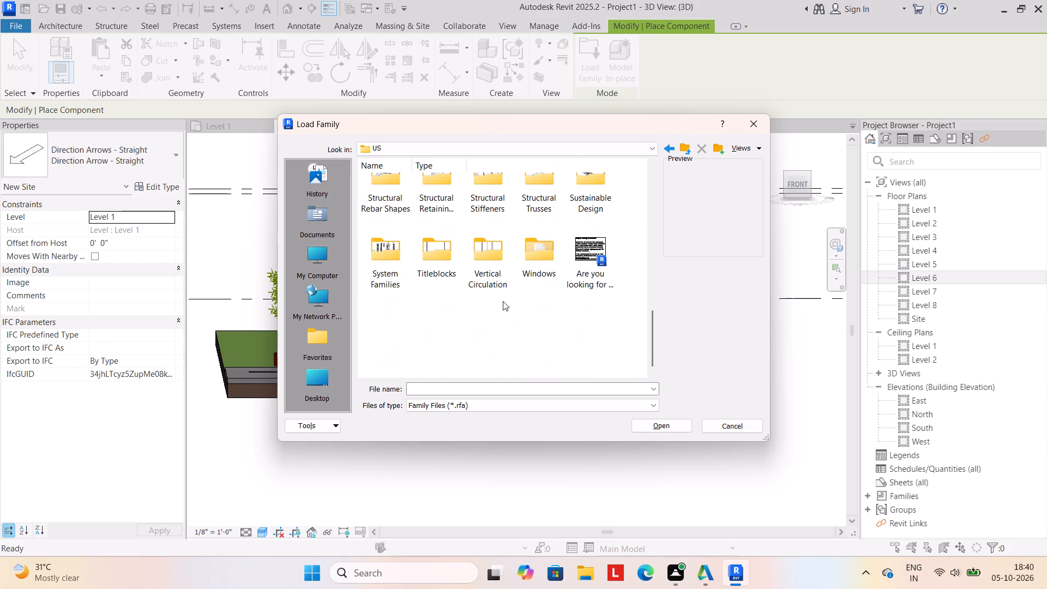
scroll(506, 304, "up", 6)
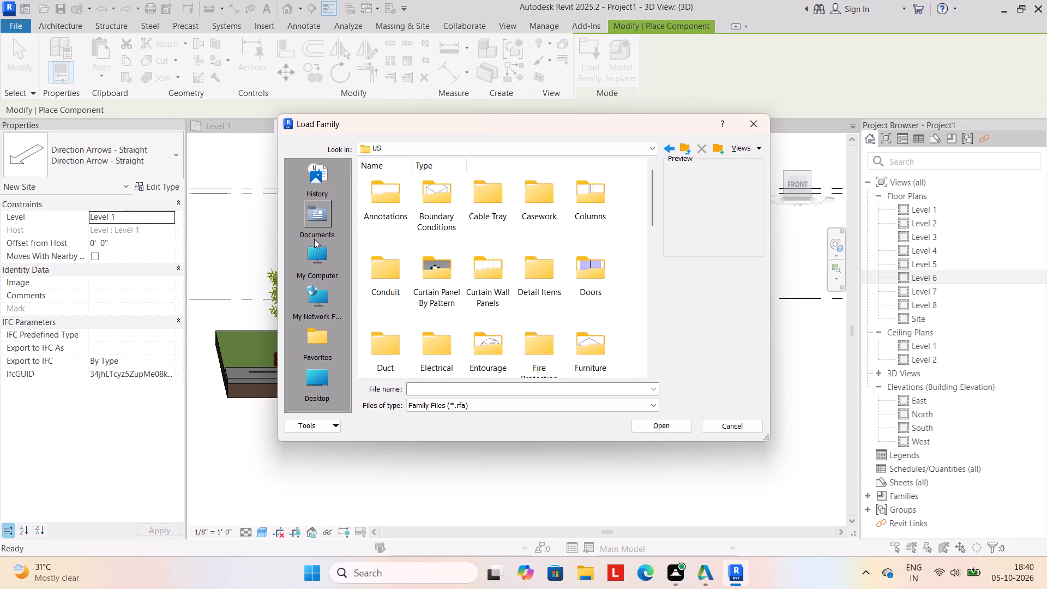
Load the 2012 Porsche 911 Carrera S car family from the cars folder inside SHUBHAM CITY in Documents.
left_click(310, 218)
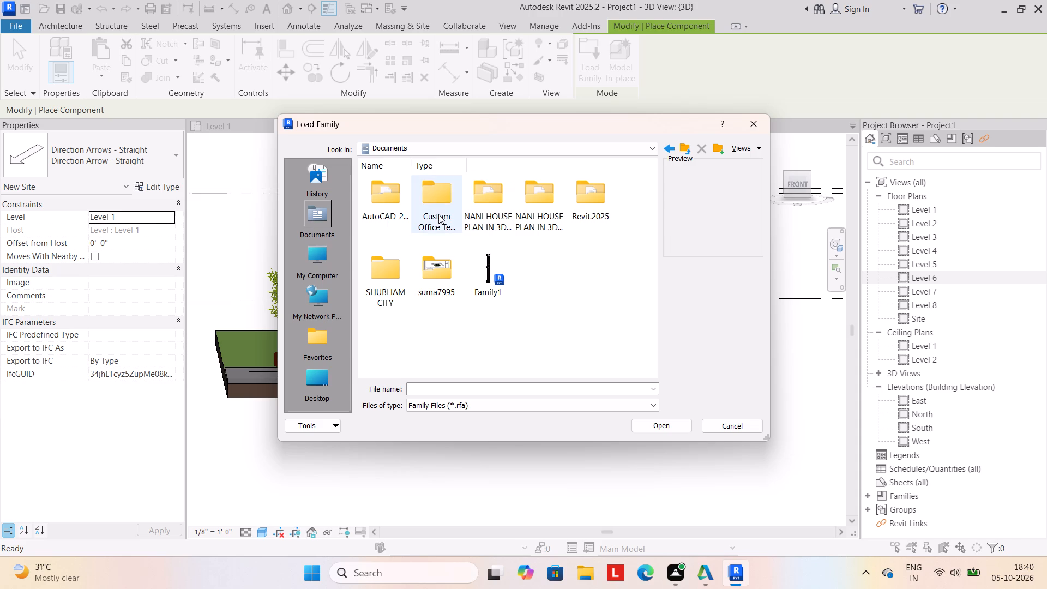
left_click(382, 256)
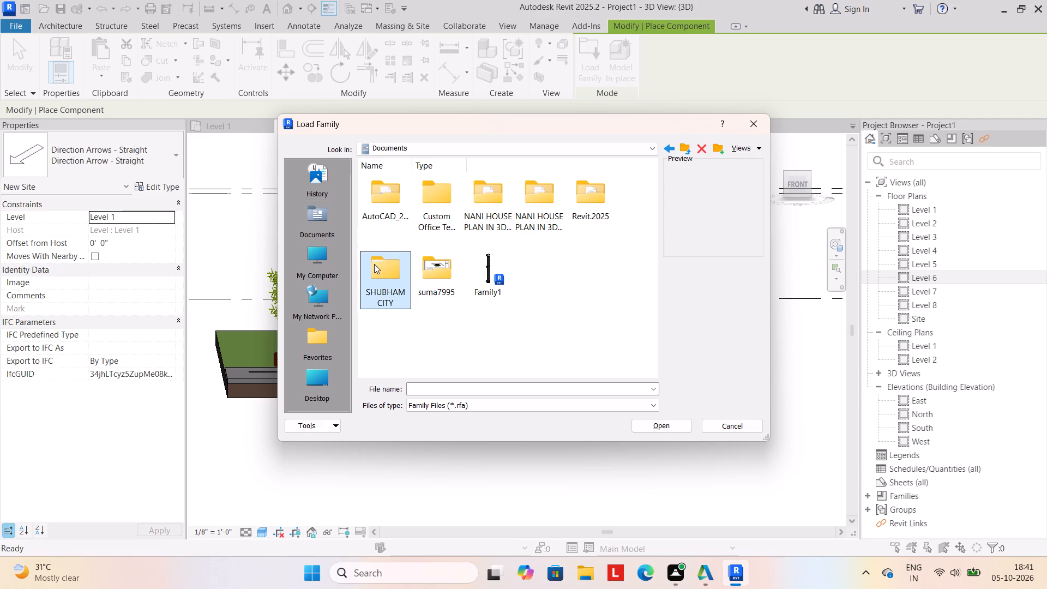
left_click(381, 265)
left_click(381, 270)
double_click(380, 272)
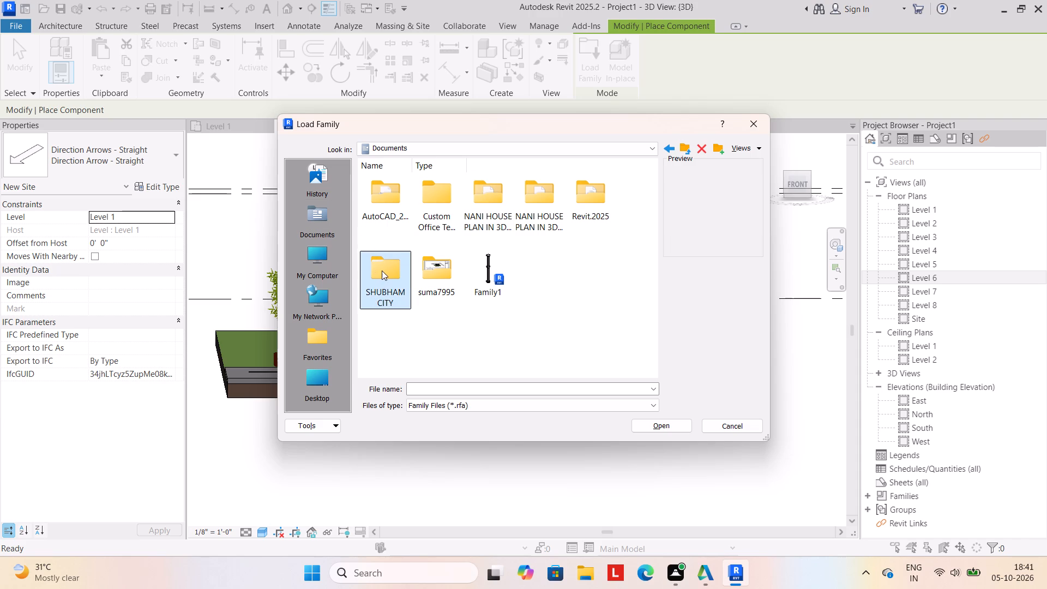
double_click(392, 297)
left_click(391, 277)
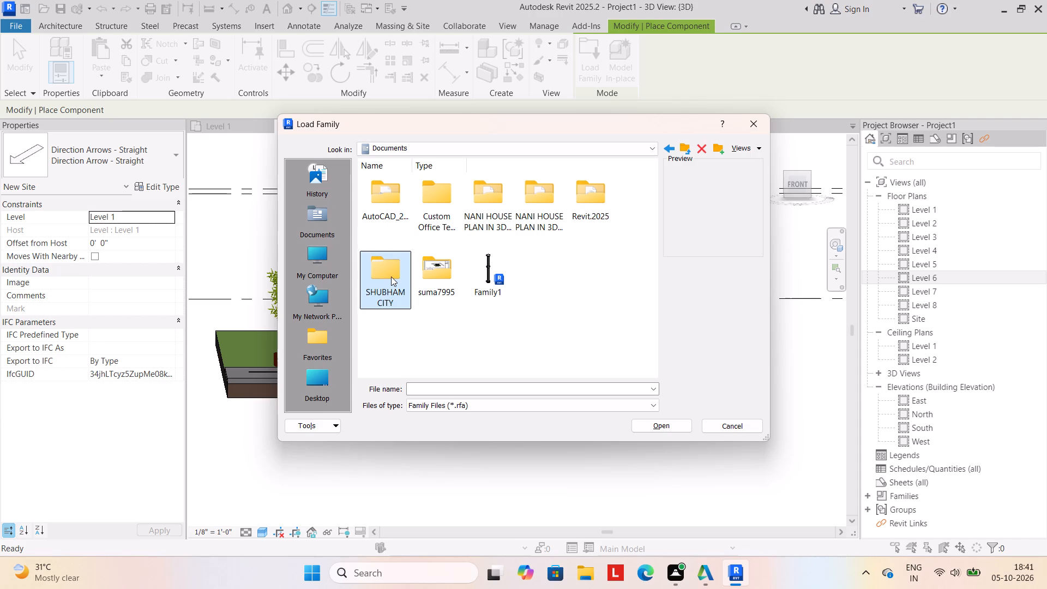
double_click(391, 277)
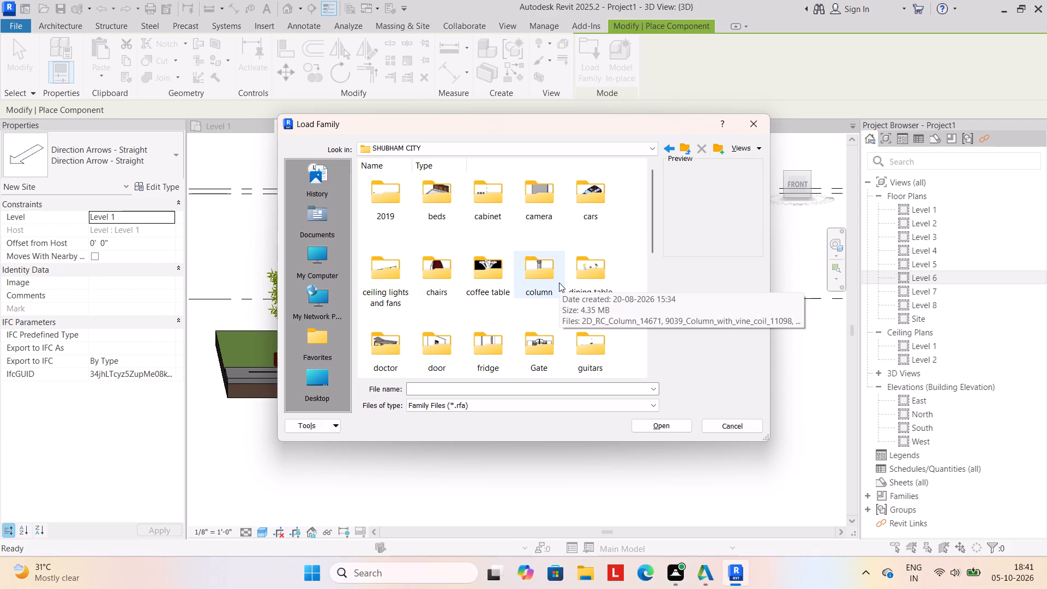
double_click(591, 201)
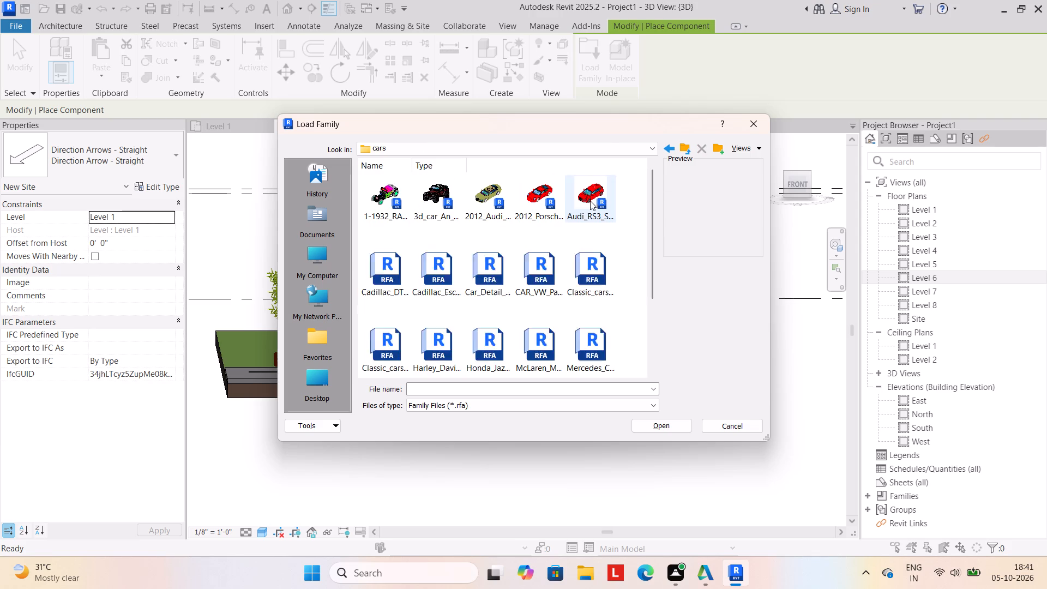
left_click(537, 200)
left_click(655, 425)
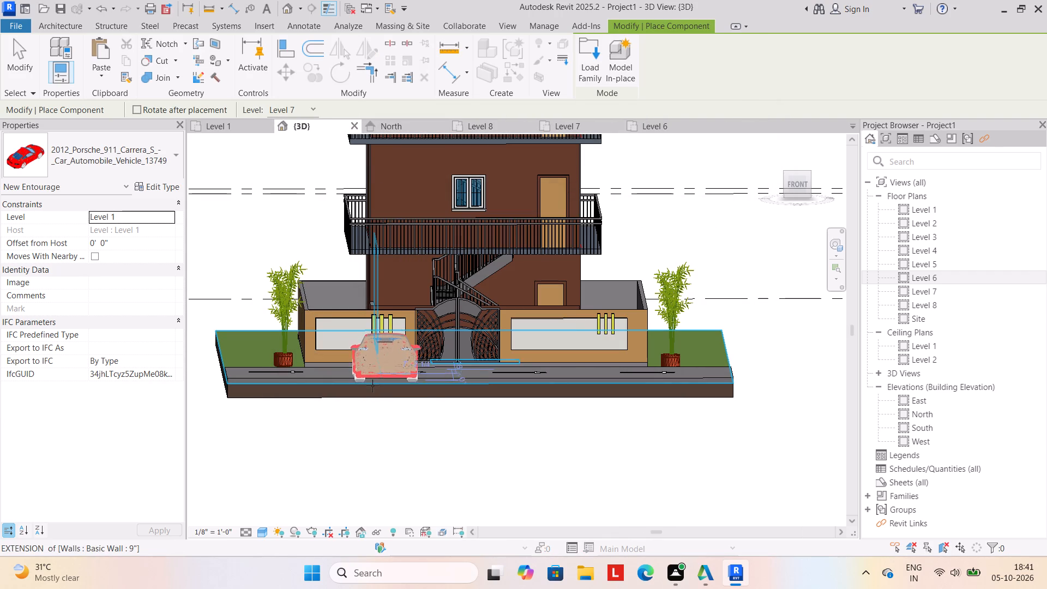
Place the Porsche lengthwise on the road before the boundary wall, left of the gate, facing the way the arrows point.
middle_click_drag(362, 406, 355, 482, "shift")
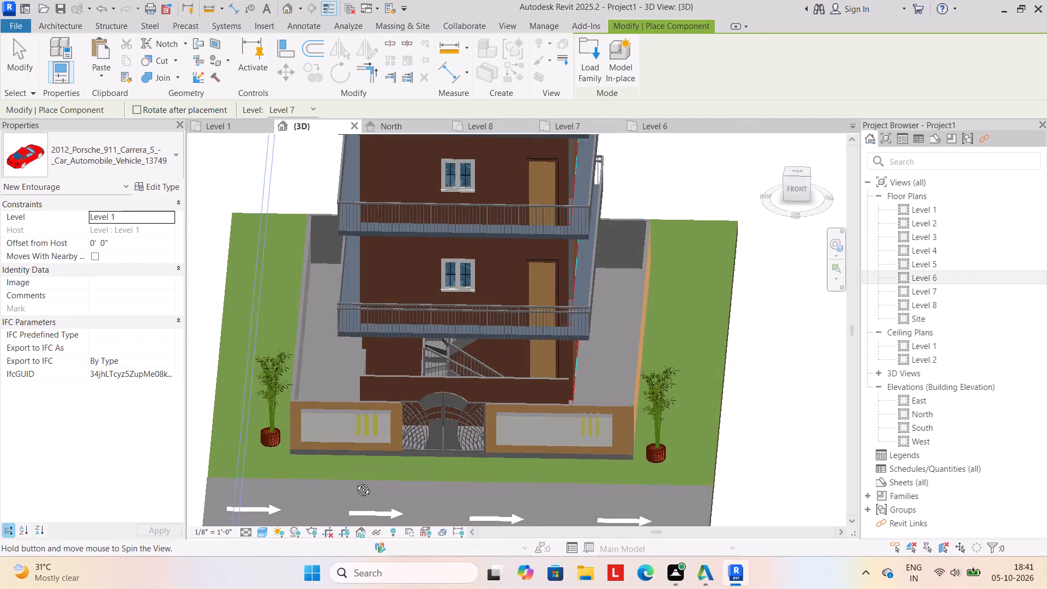
middle_click_drag(355, 482, 358, 477, "shift")
middle_click_drag(365, 464, 374, 431)
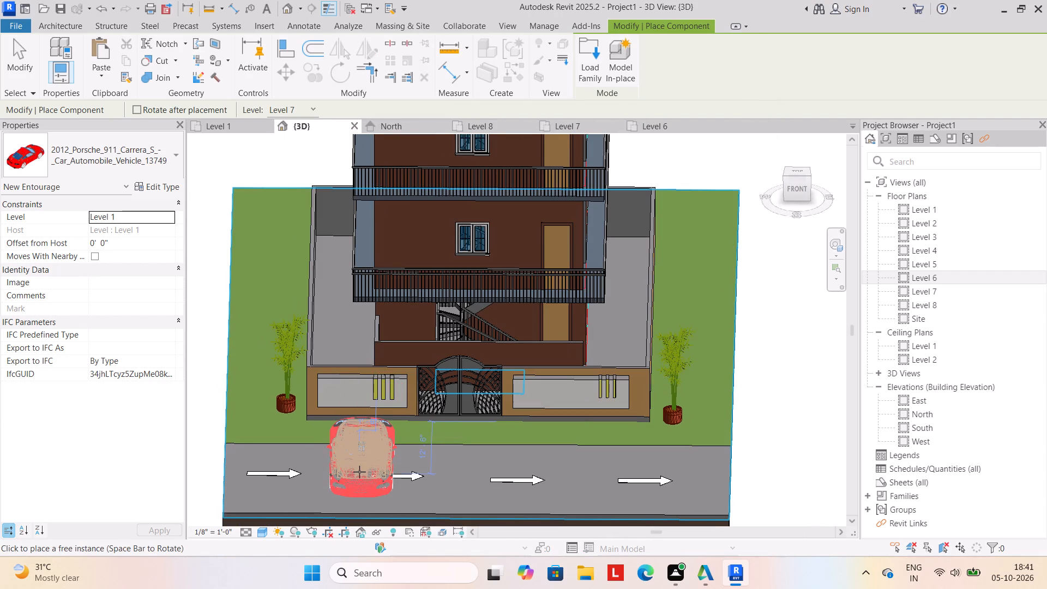
key("space")
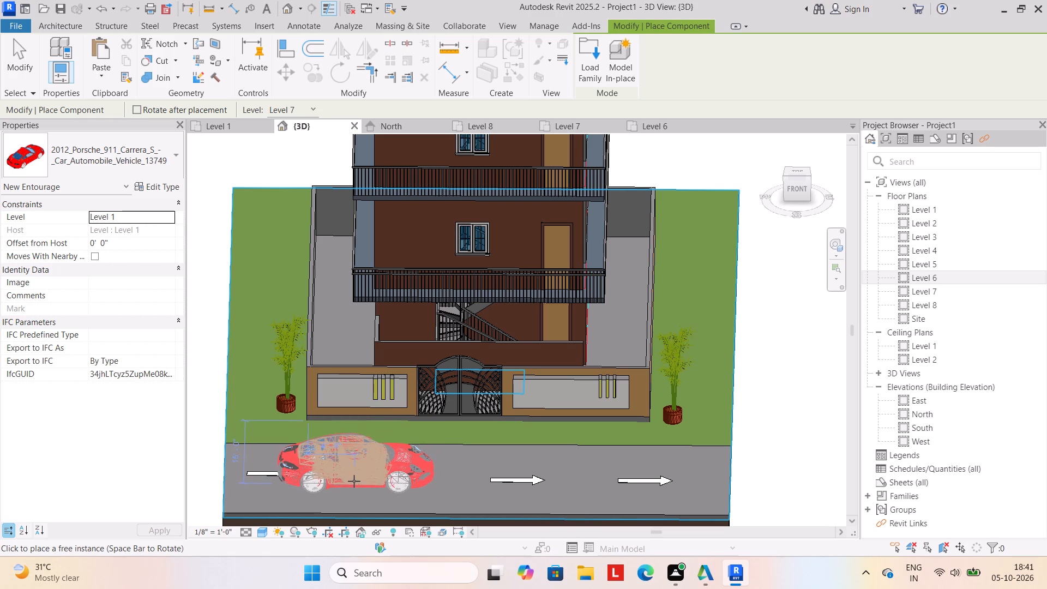
left_click(354, 483)
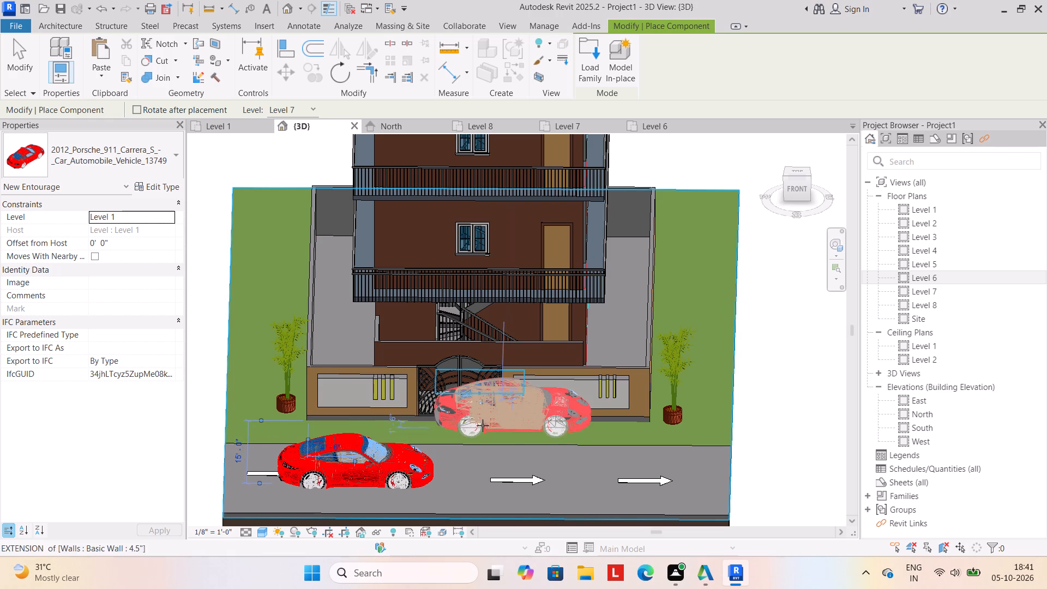
key("Escape")
scroll(469, 464, "down", 3)
key("Escape")
key("Escape")
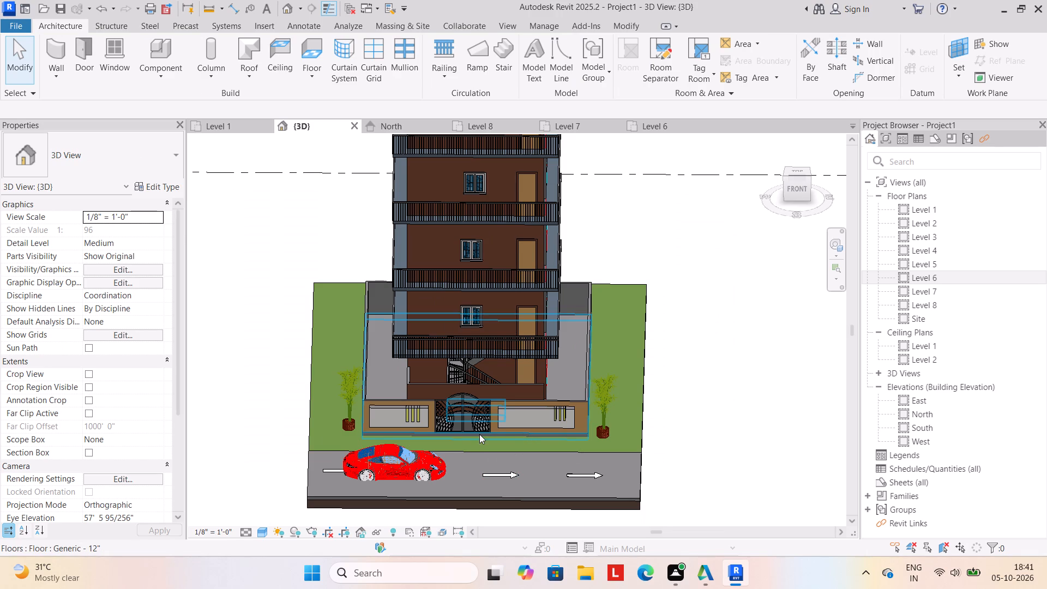
Examine the whole building, plot and road with the placed car from the front, the front corner and the right side.
scroll(481, 432, "down", 2)
middle_click_drag(481, 432, 491, 394)
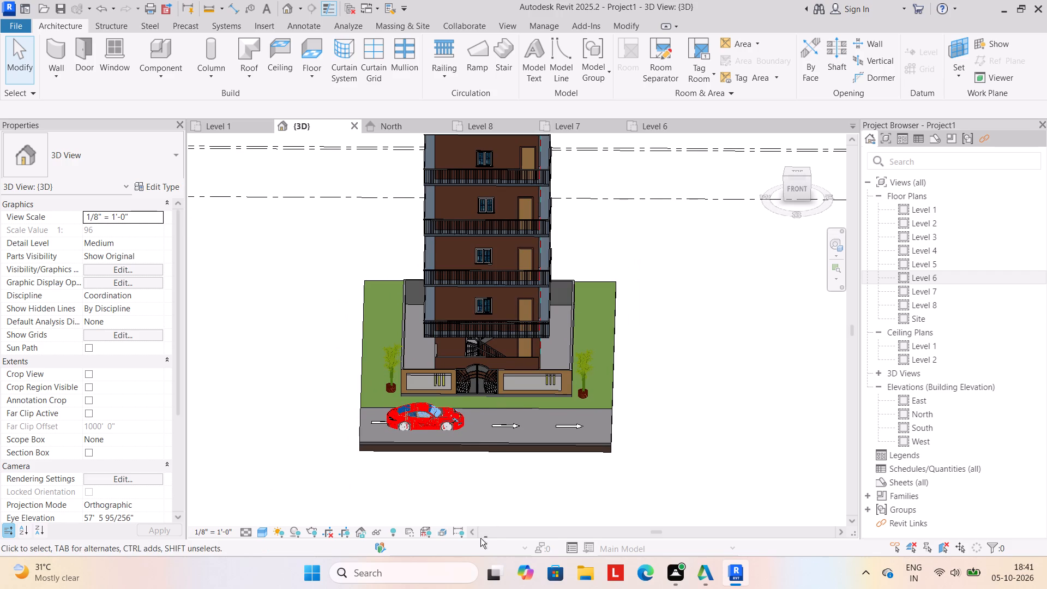
middle_click_drag(484, 531, 500, 474, "shift")
middle_click_drag(506, 479, 531, 418, "shift")
scroll(531, 418, "down", 1)
middle_click_drag(531, 418, 487, 427)
middle_click_drag(525, 434, 465, 459, "shift")
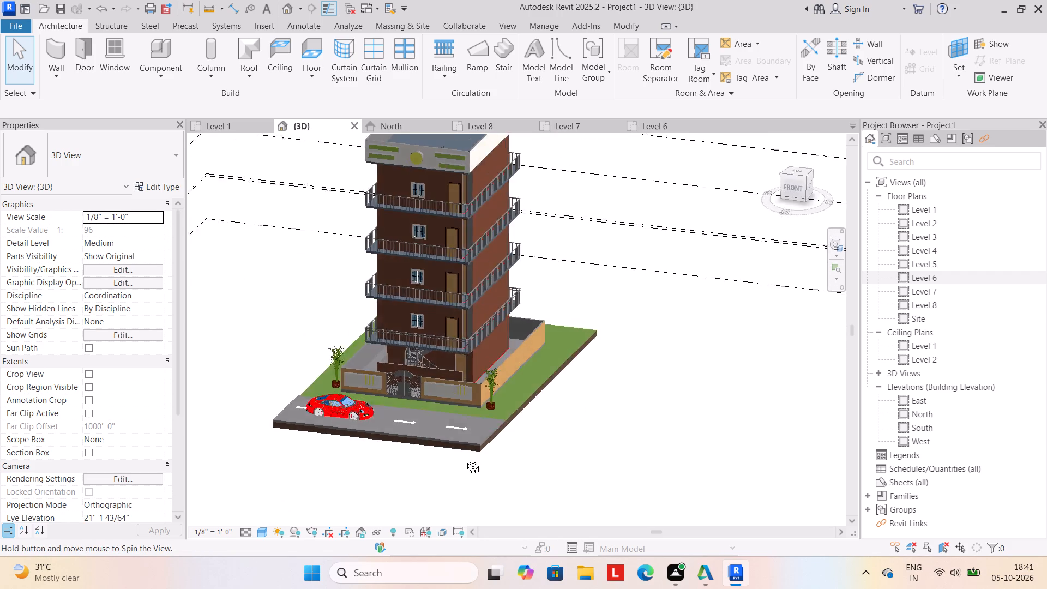
middle_click_drag(465, 459, 501, 419, "shift")
scroll(495, 420, "down", 1)
middle_click_drag(485, 426, 475, 471)
middle_click_drag(543, 473, 405, 485, "shift")
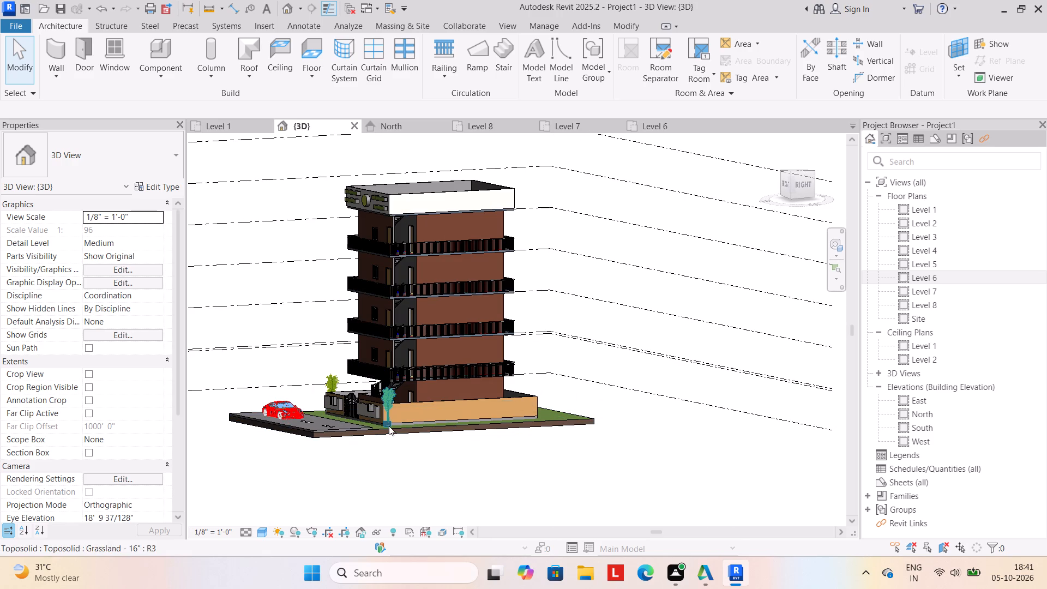
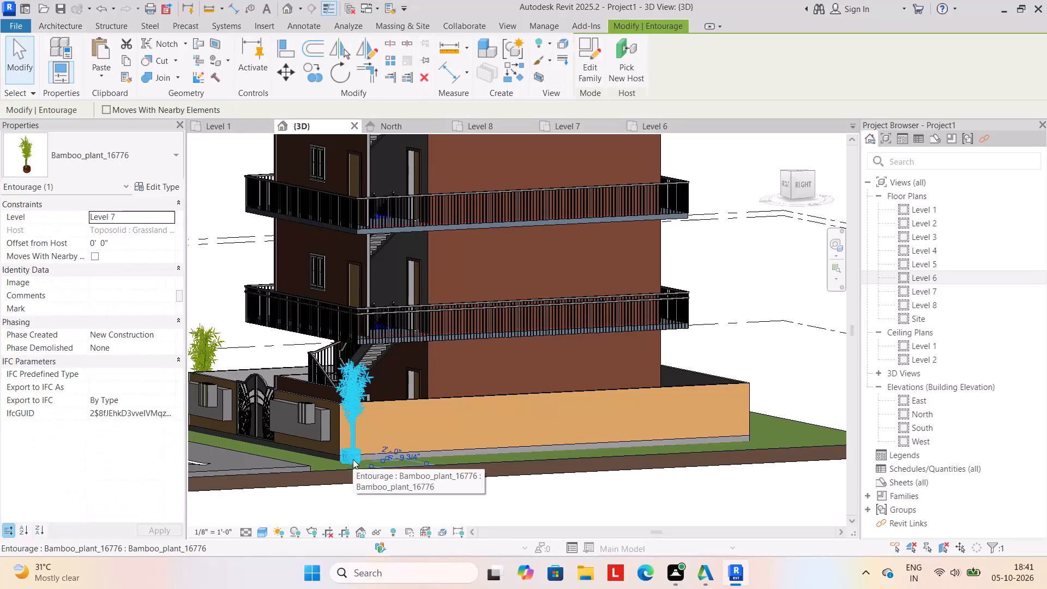
Temporarily hide the selected bamboo plant at the corner of the compound wall.
type("HH")
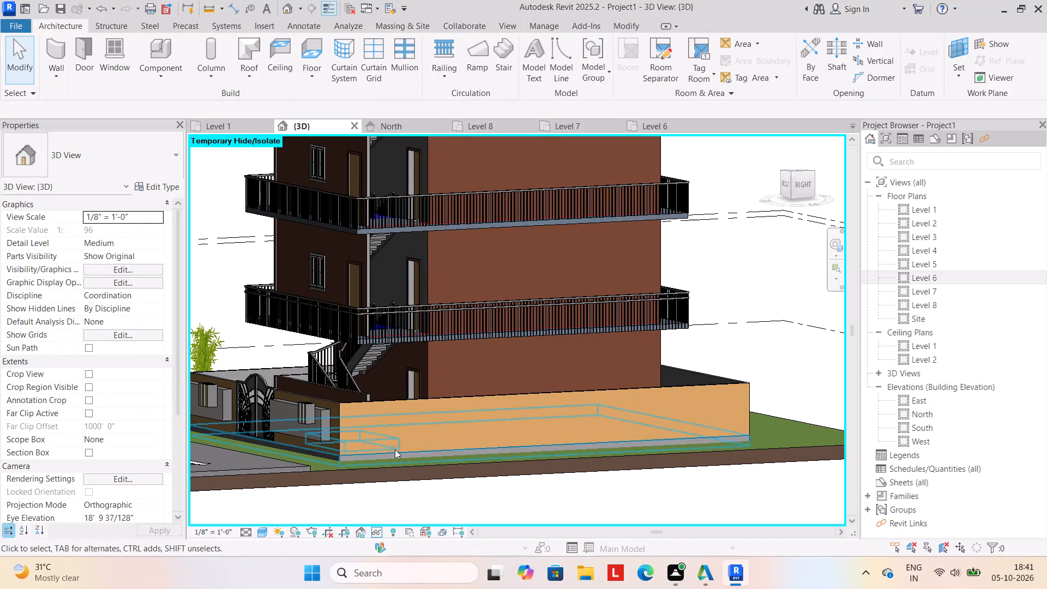
Start an in-place component in the Generic Models category, keeping the suggested name.
left_click(157, 77)
left_click(165, 128)
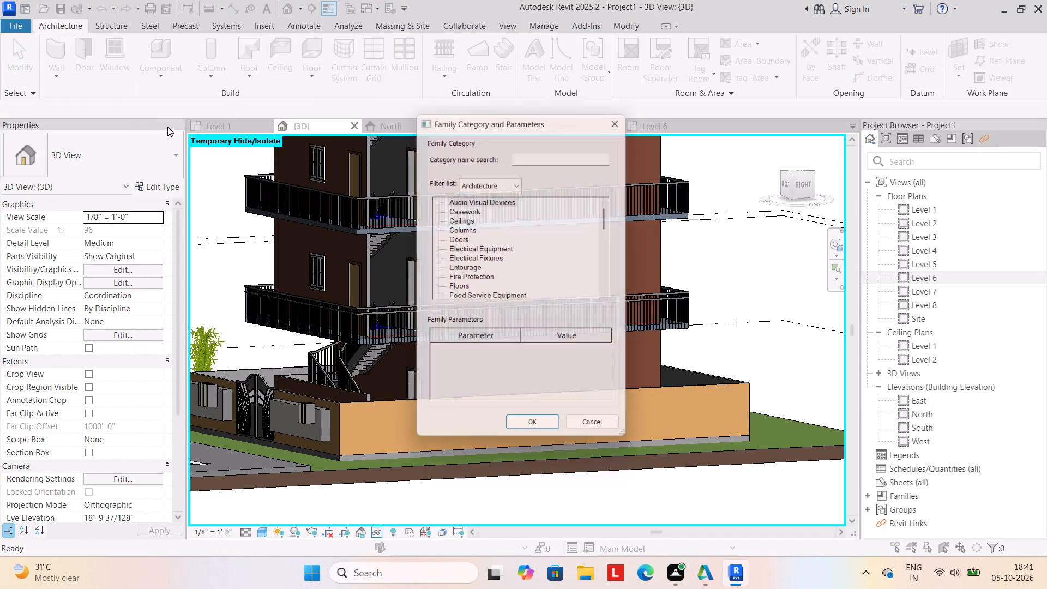
scroll(508, 263, "down", 6)
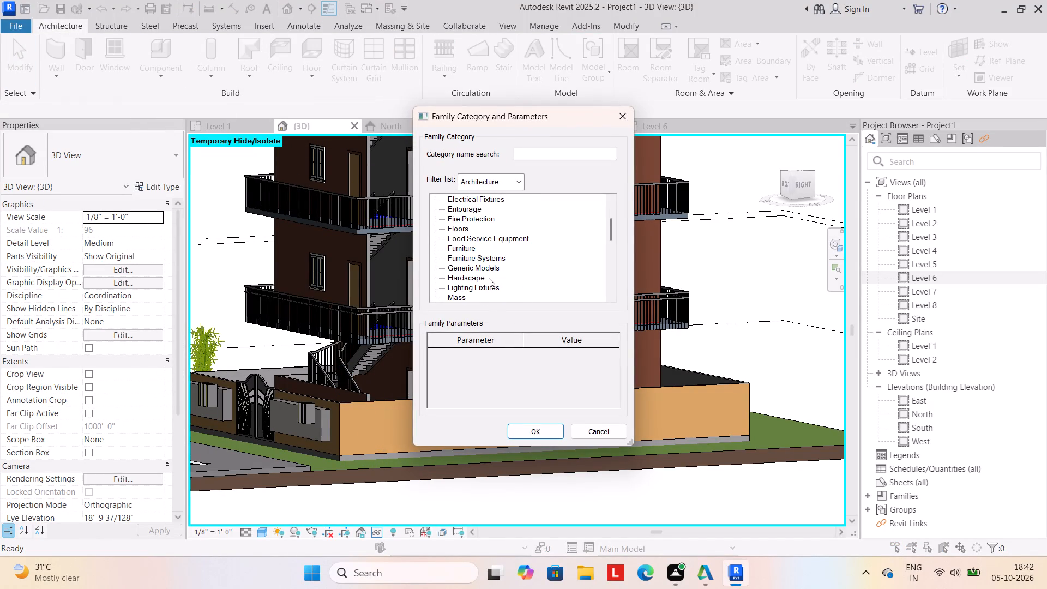
left_click(488, 272)
left_click(529, 430)
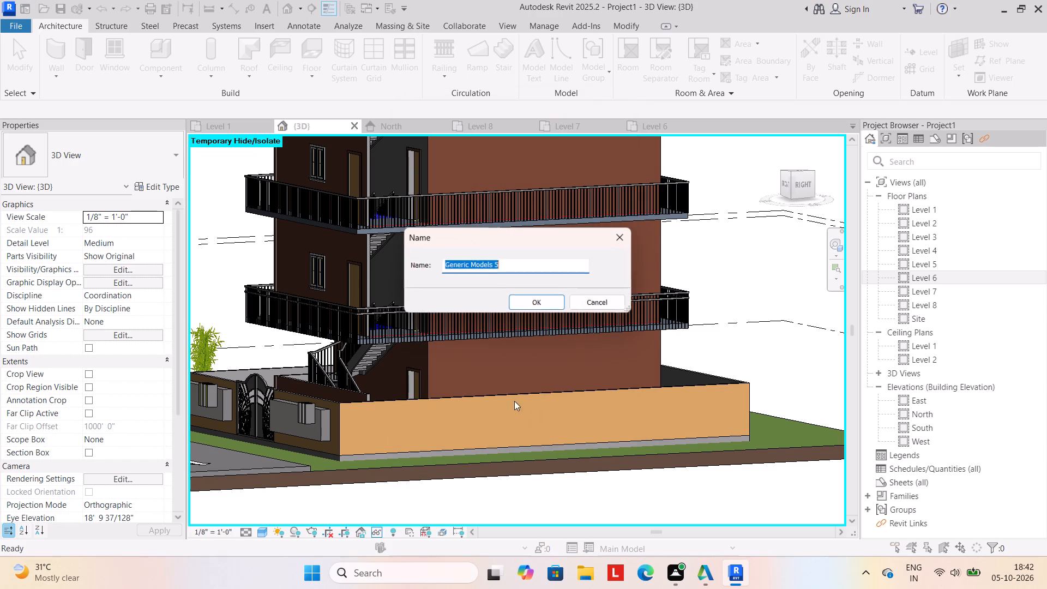
left_click(538, 305)
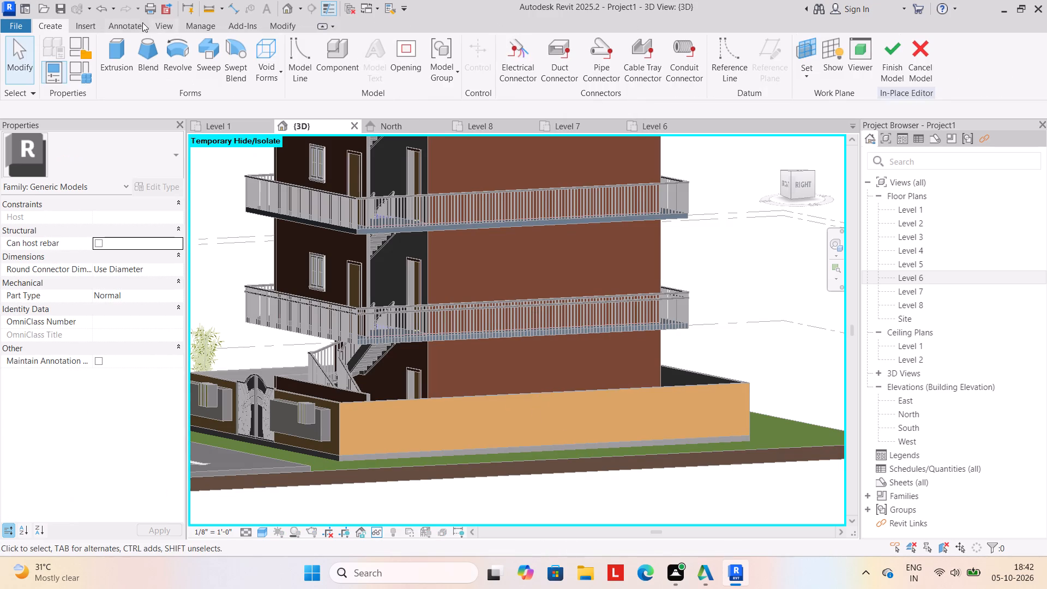
Start an extrusion on the orange compound wall's outer face and sketch a rectangle about 2'-6" high near the gate-side corner.
left_click(118, 49)
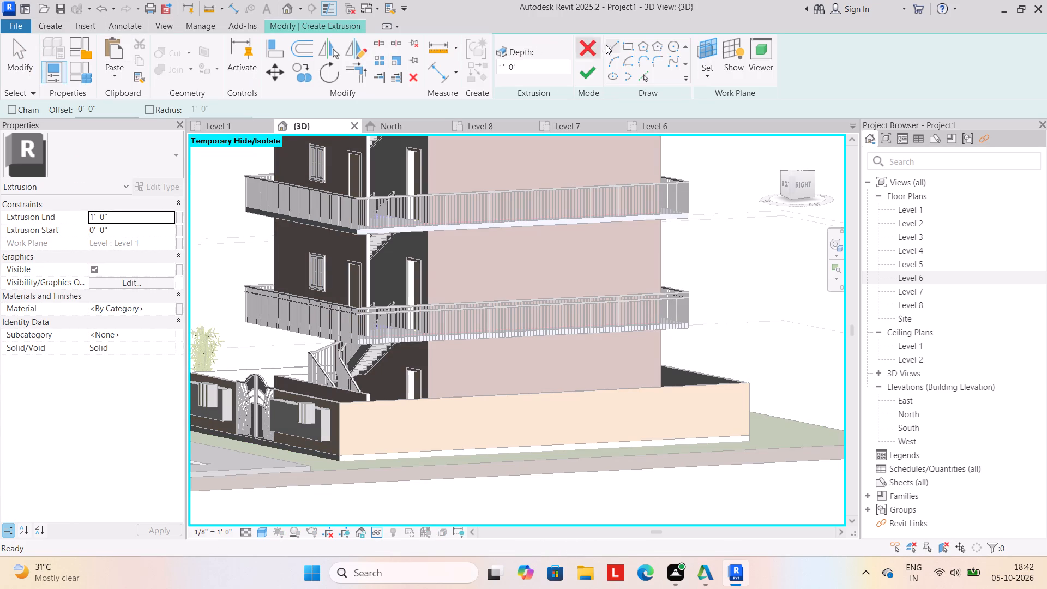
left_click(711, 76)
left_click(724, 124)
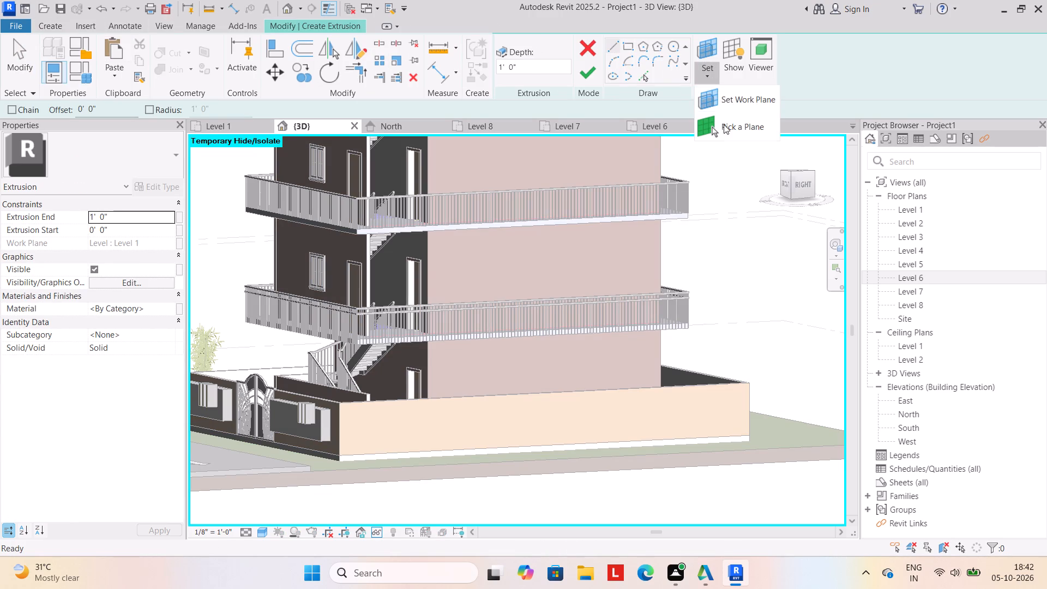
left_click(460, 399)
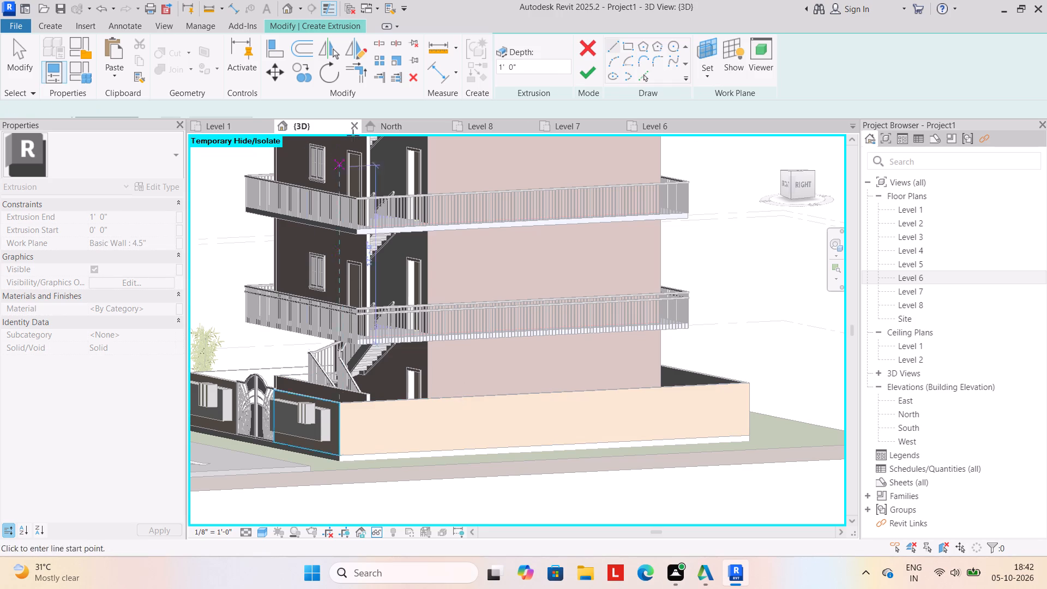
left_click(633, 46)
scroll(437, 422, "up", 4)
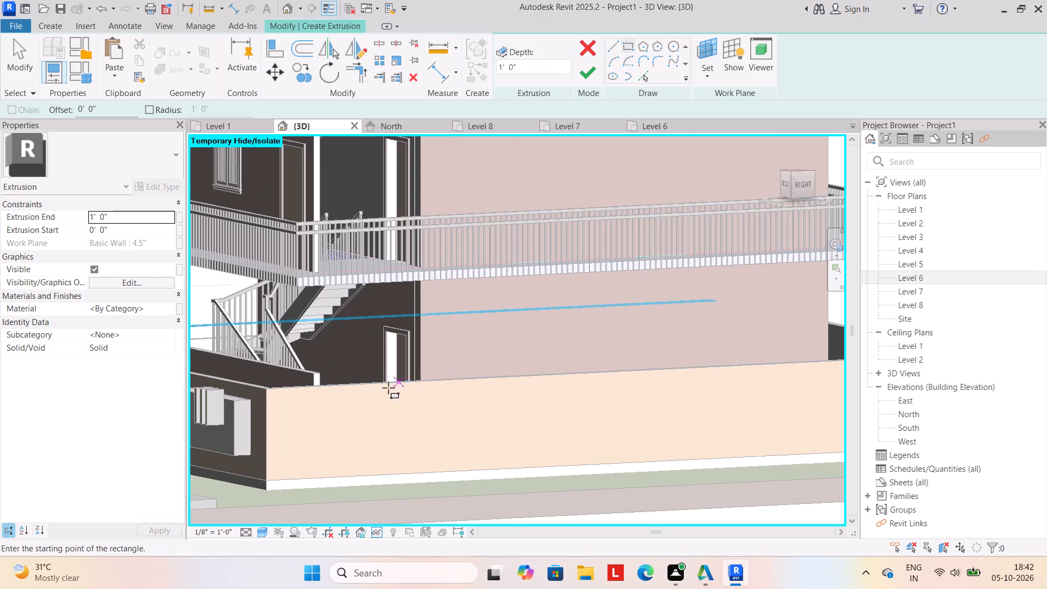
left_click_drag(351, 410, 358, 428)
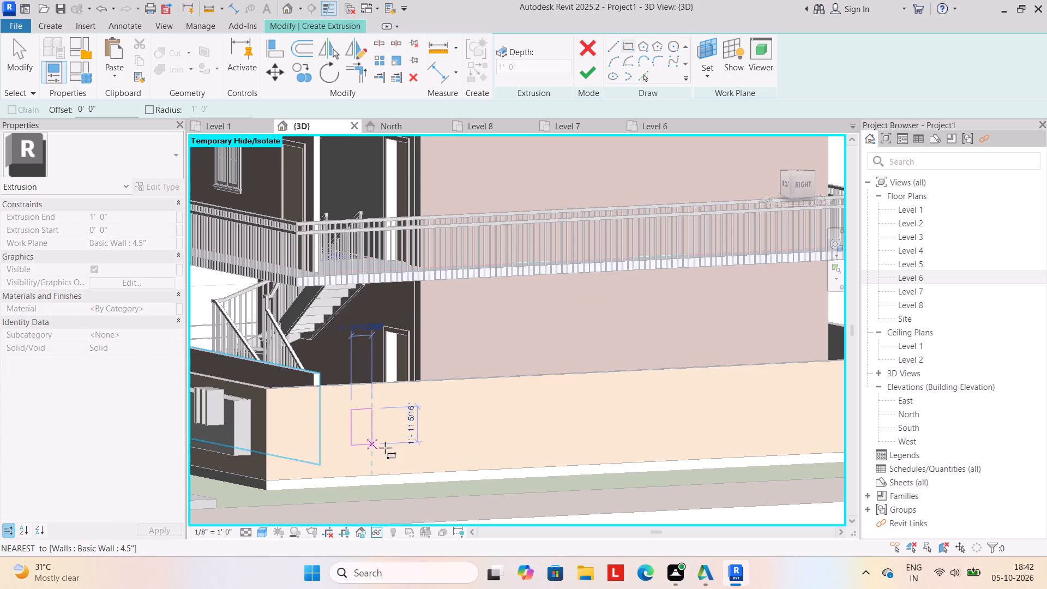
left_click(418, 448)
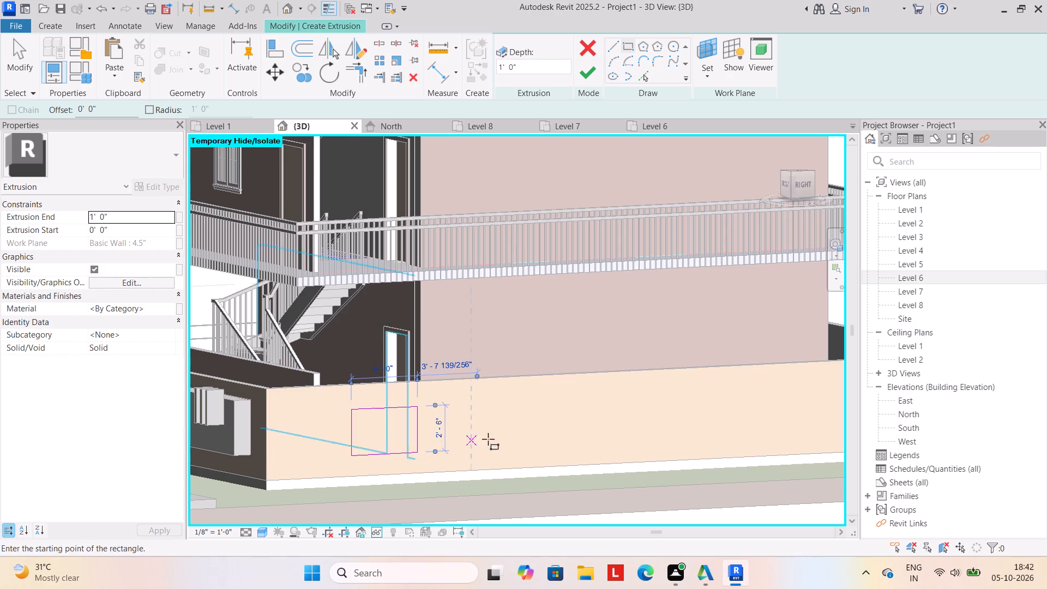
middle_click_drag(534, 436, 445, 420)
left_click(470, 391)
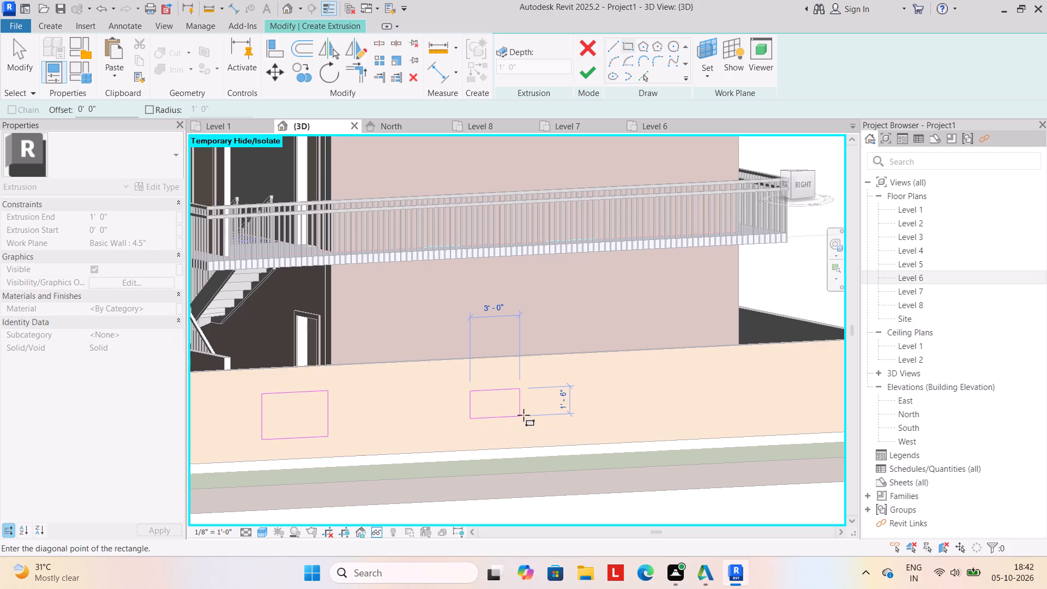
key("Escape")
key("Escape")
Copy the rectangle three times in a horizontal row along the wall, placing the first copy about 11'-0" away.
left_click(247, 382)
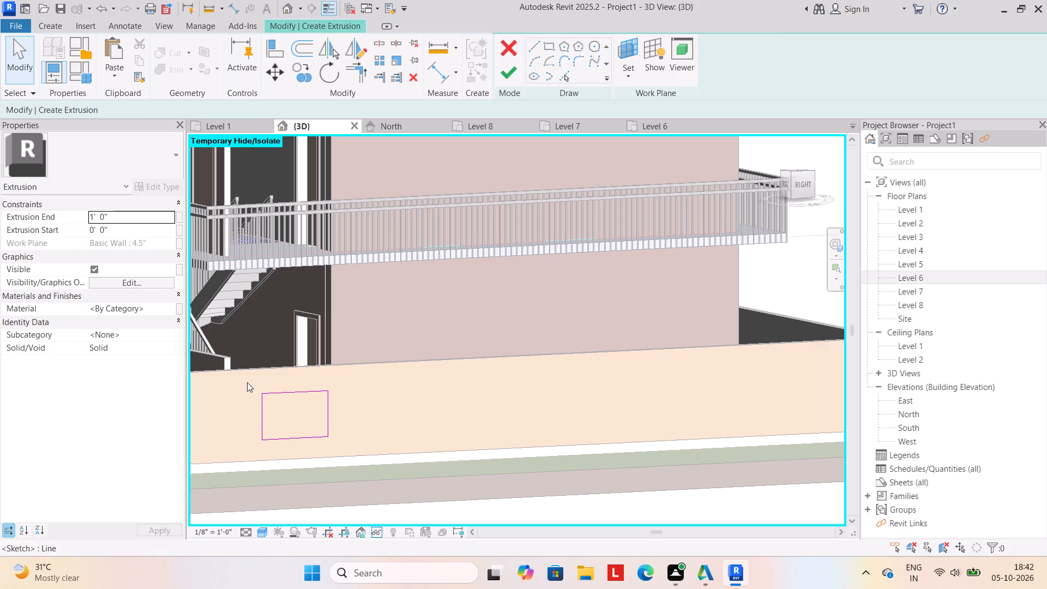
left_click_drag(247, 382, 383, 446)
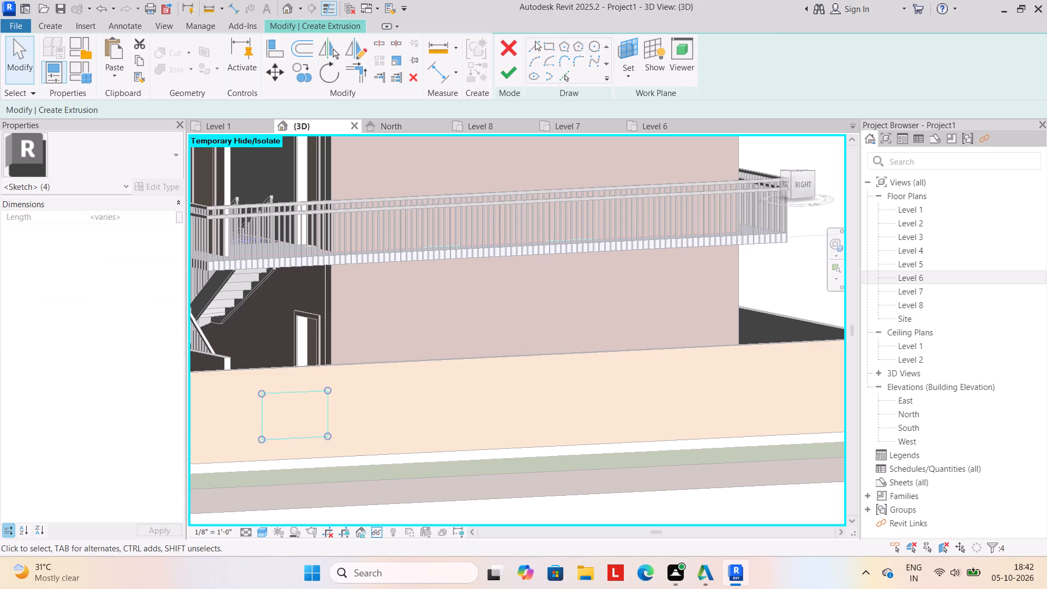
left_click(299, 79)
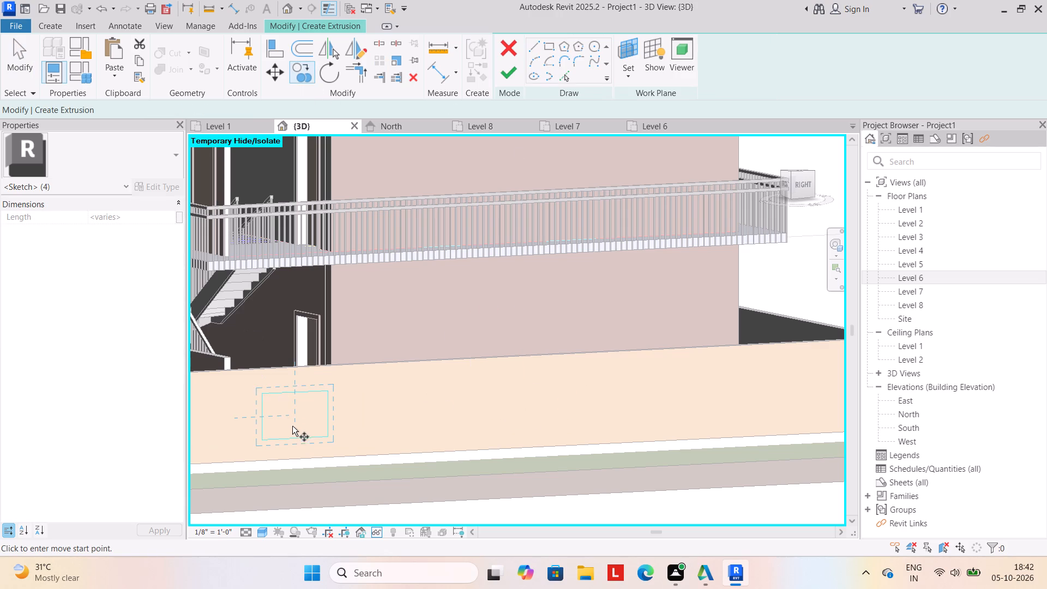
left_click(292, 412)
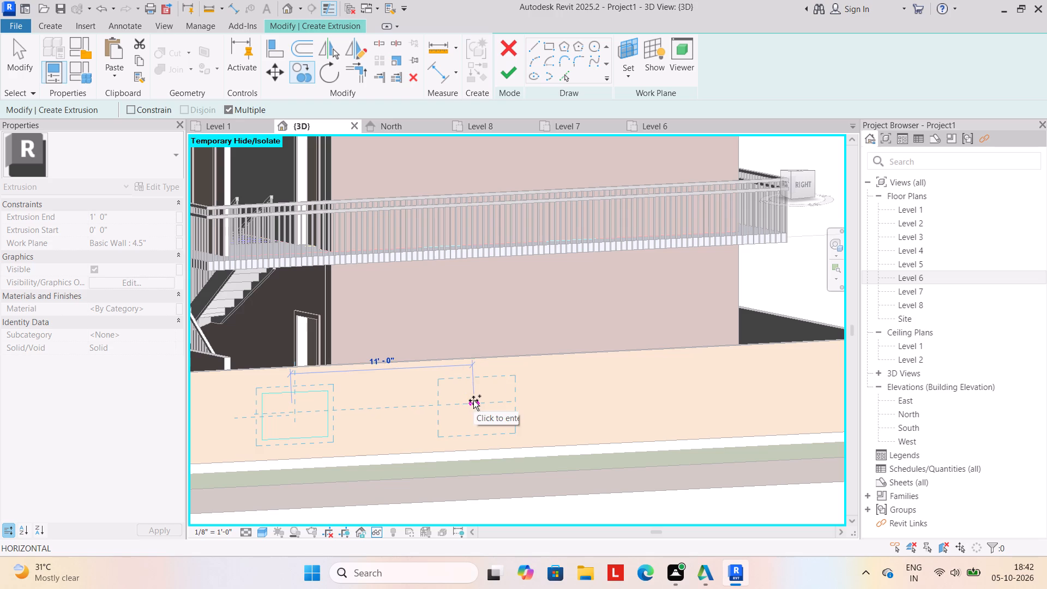
left_click(473, 400)
scroll(648, 391, "down", 1)
middle_click_drag(613, 398, 593, 400)
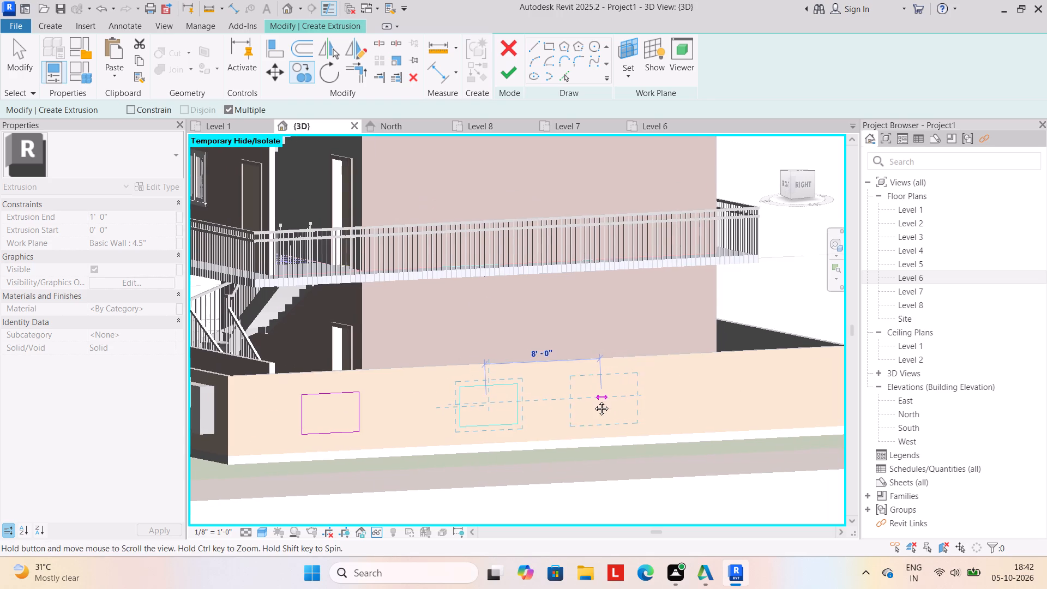
middle_click_drag(593, 400, 589, 400)
left_click(636, 394)
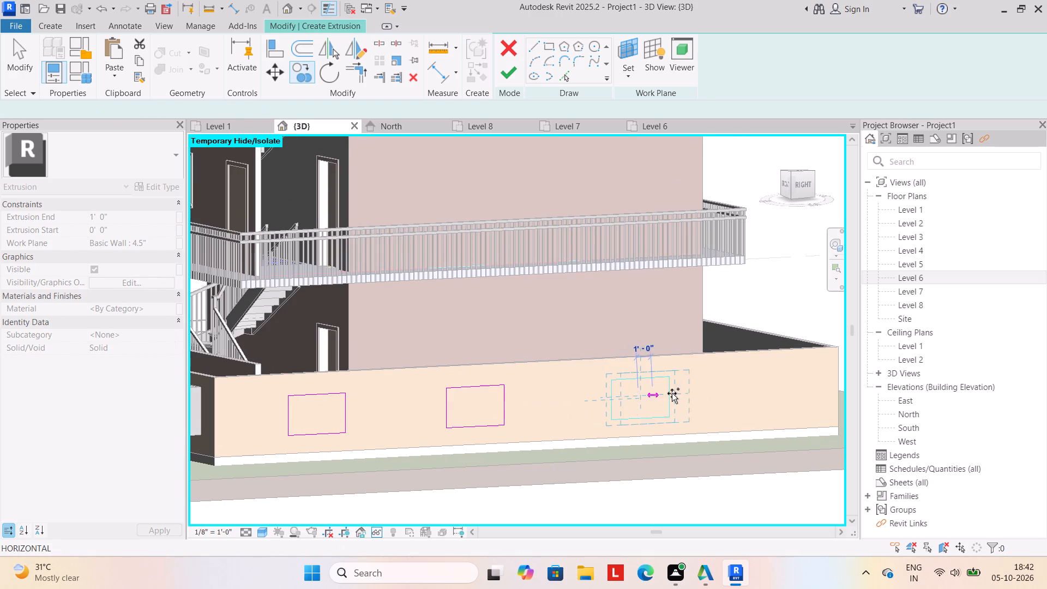
left_click(775, 389)
key("Escape")
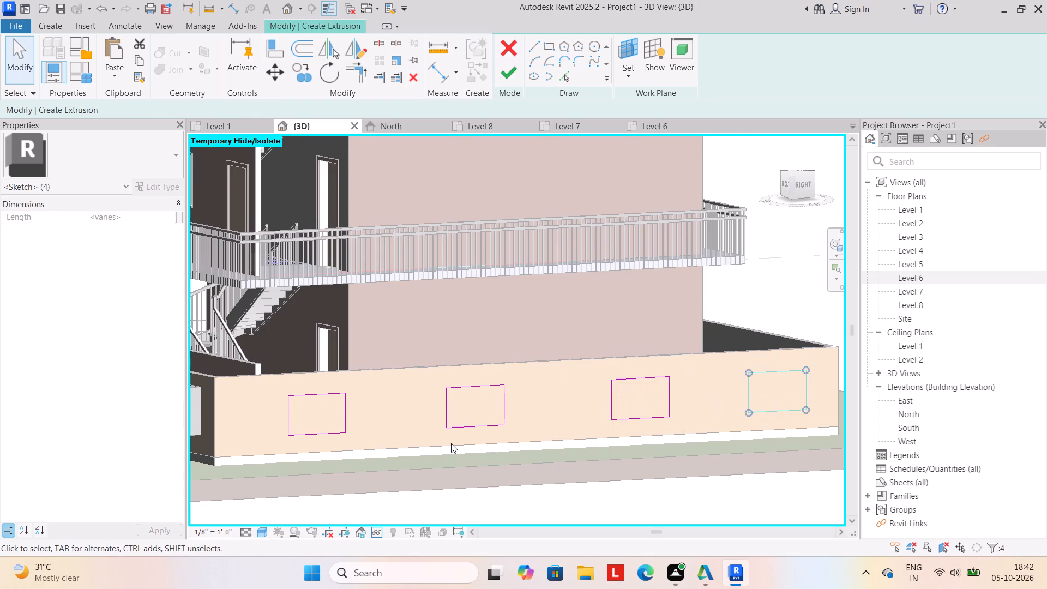
key("Escape")
Complete the four-rectangle sketch as a solid extrusion 1'-0" deep and finish the in-place model.
scroll(448, 452, "down", 1)
middle_click_drag(448, 452, 437, 419)
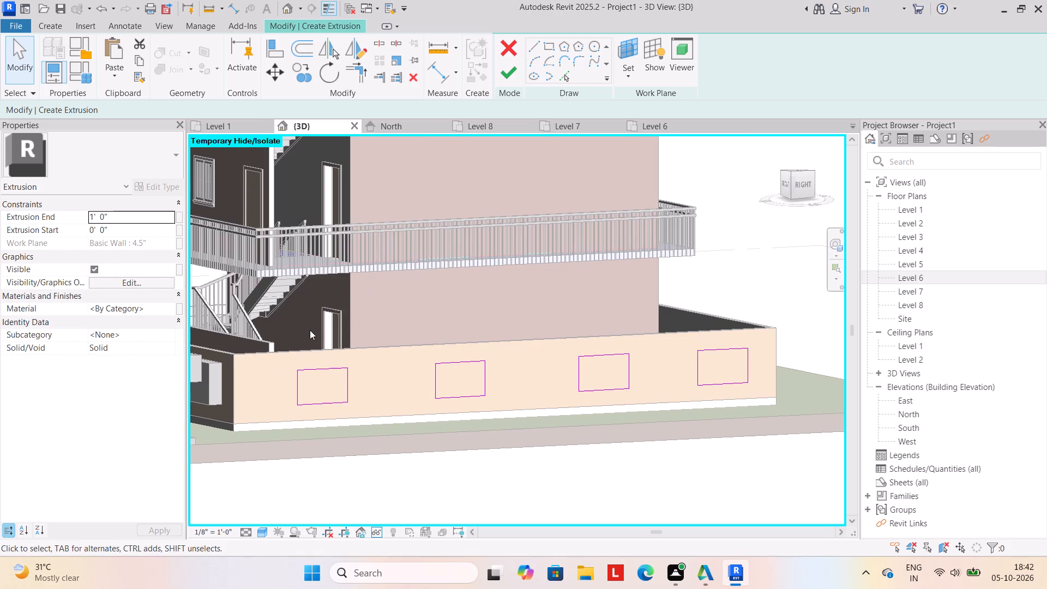
left_click(508, 60)
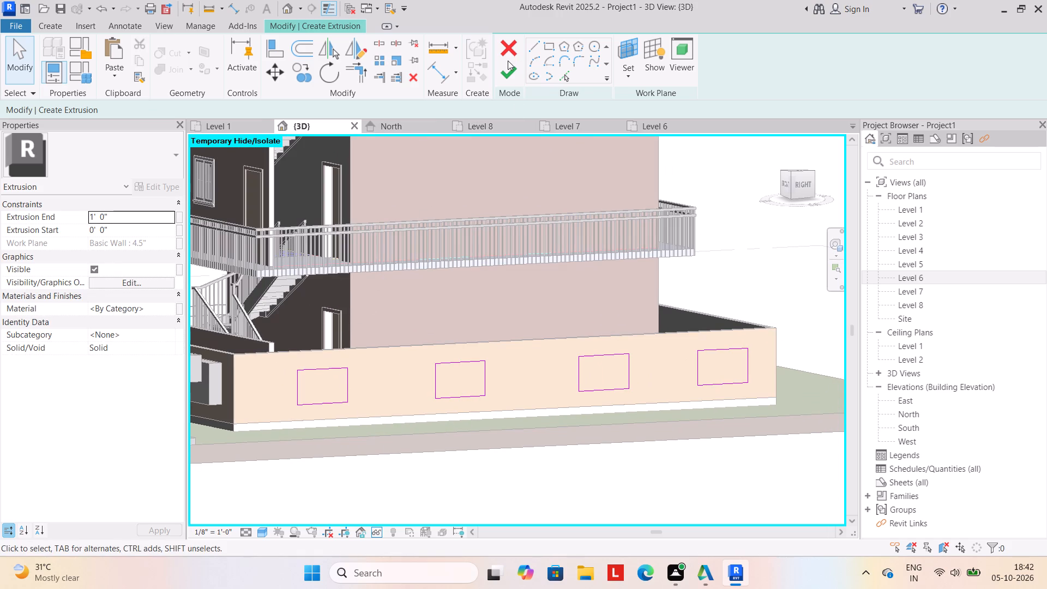
left_click(503, 71)
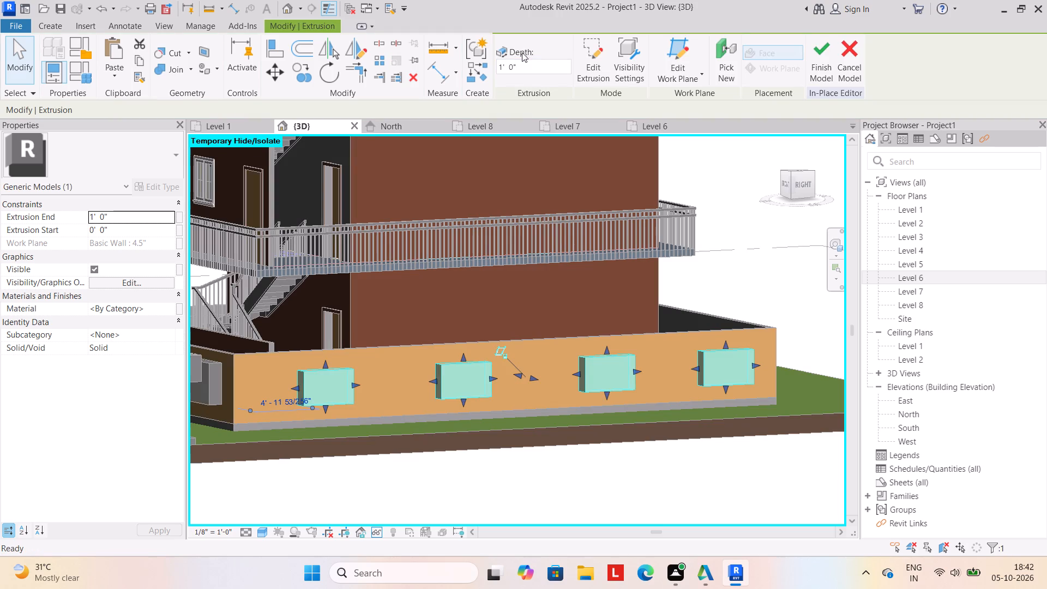
left_click(582, 471)
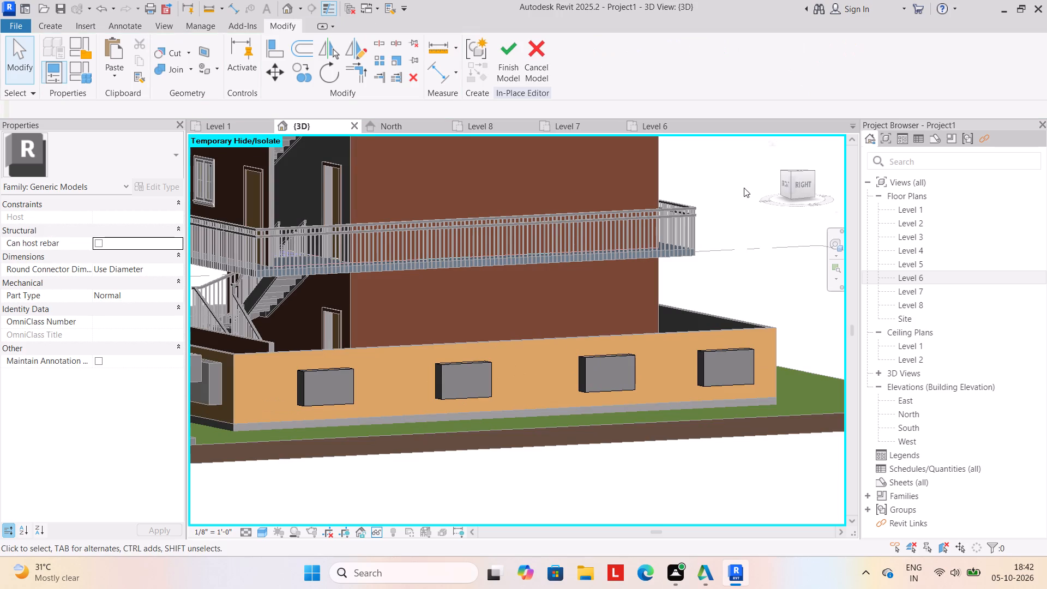
left_click(508, 55)
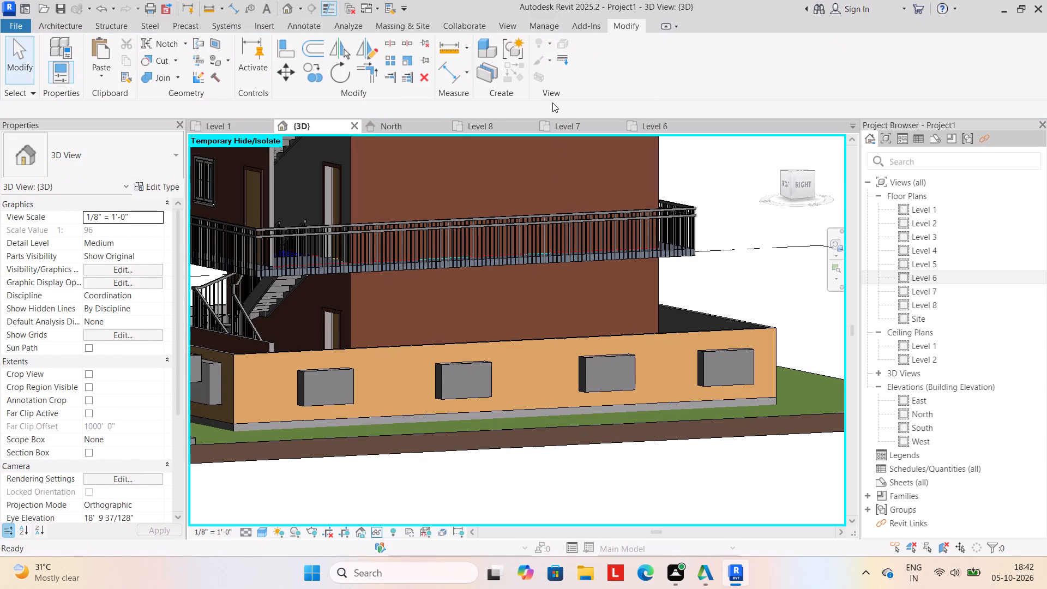
Reopen the wall-block model and sketch a void-extrusion rectangle about 3'-4" by 1'-10" on the front face of the block nearest the gate.
left_click(306, 388)
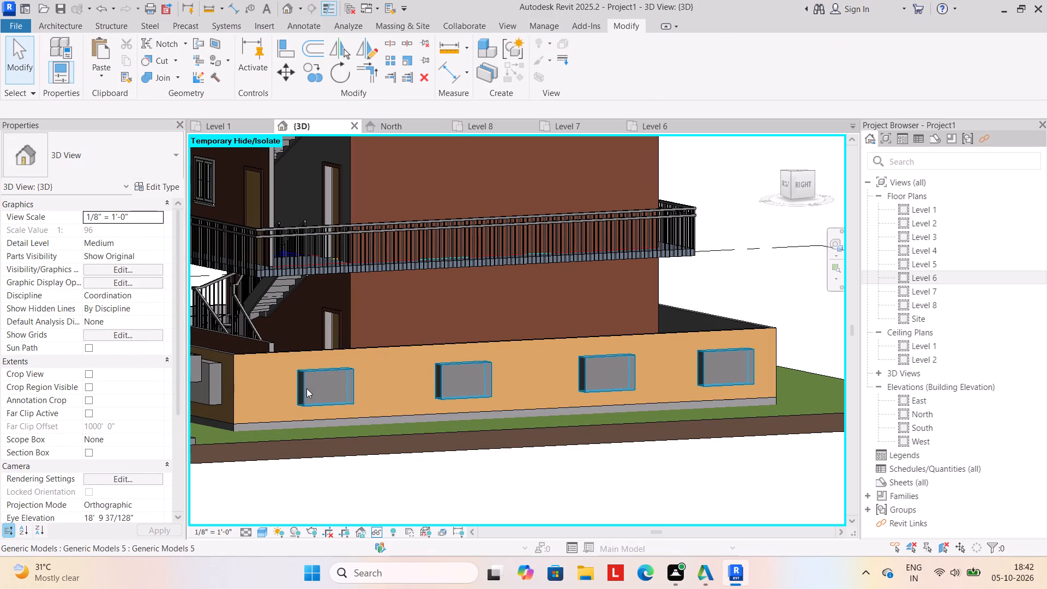
left_click(599, 54)
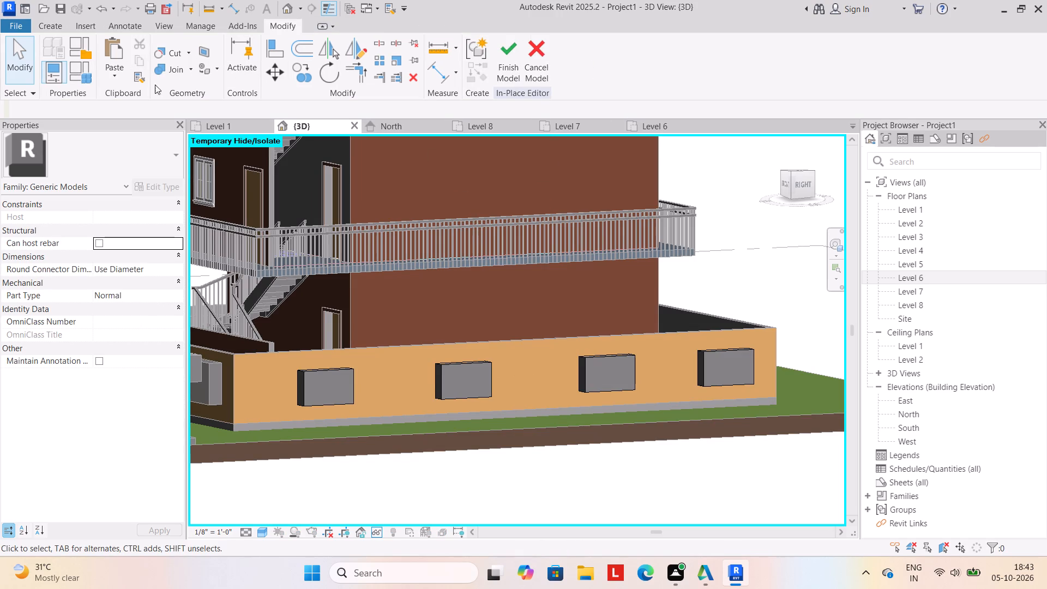
left_click(51, 26)
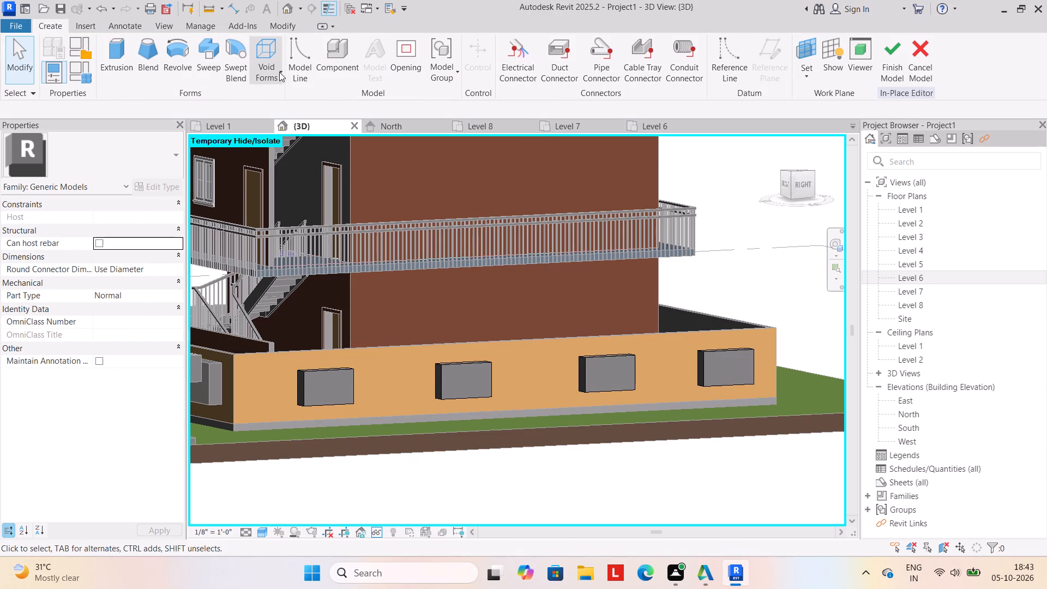
left_click(279, 72)
left_click(300, 101)
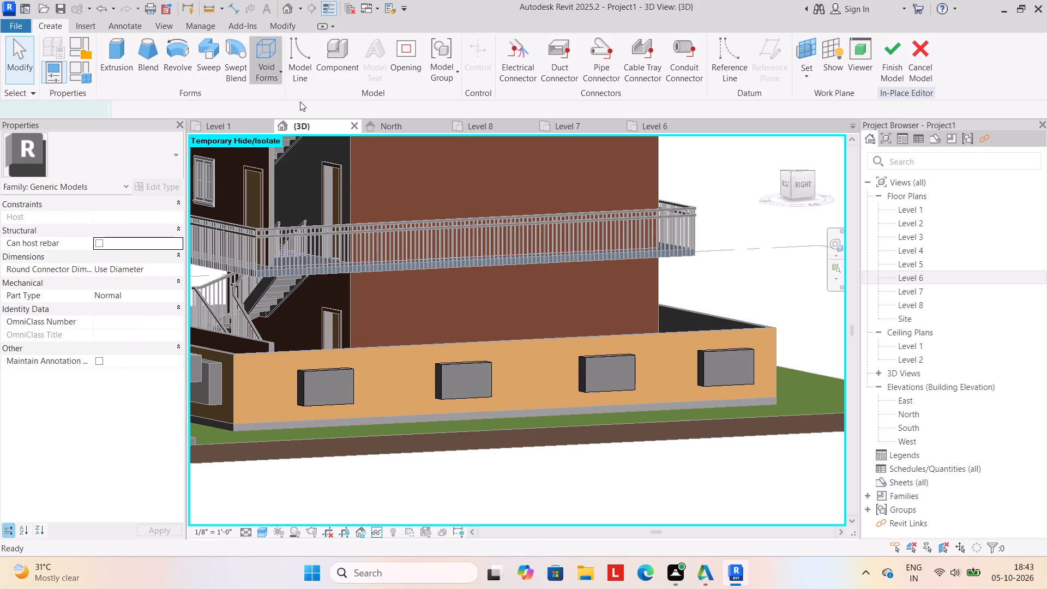
left_click(709, 73)
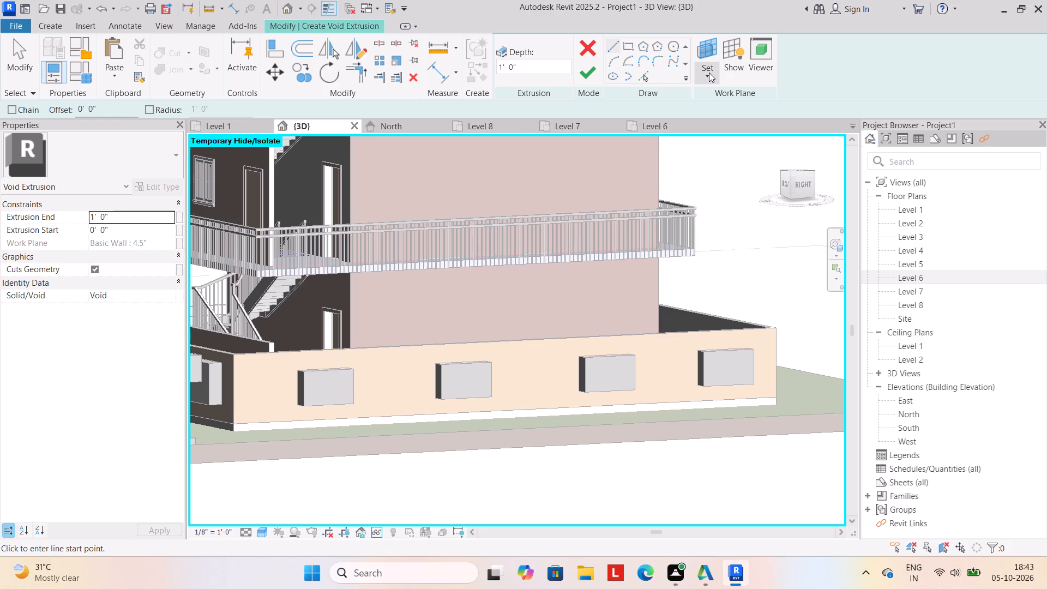
left_click(732, 127)
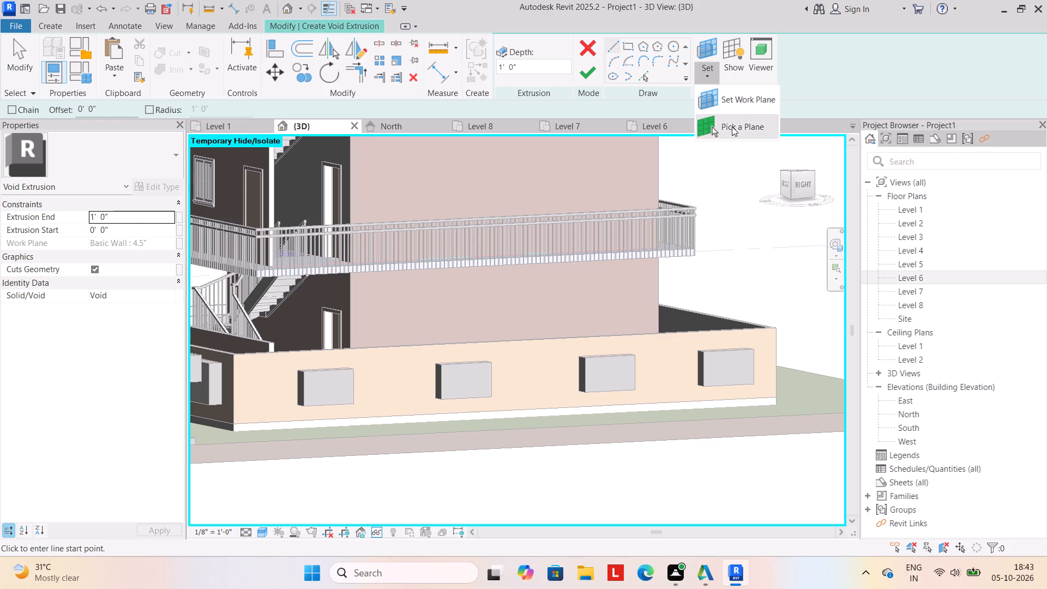
left_click(326, 372)
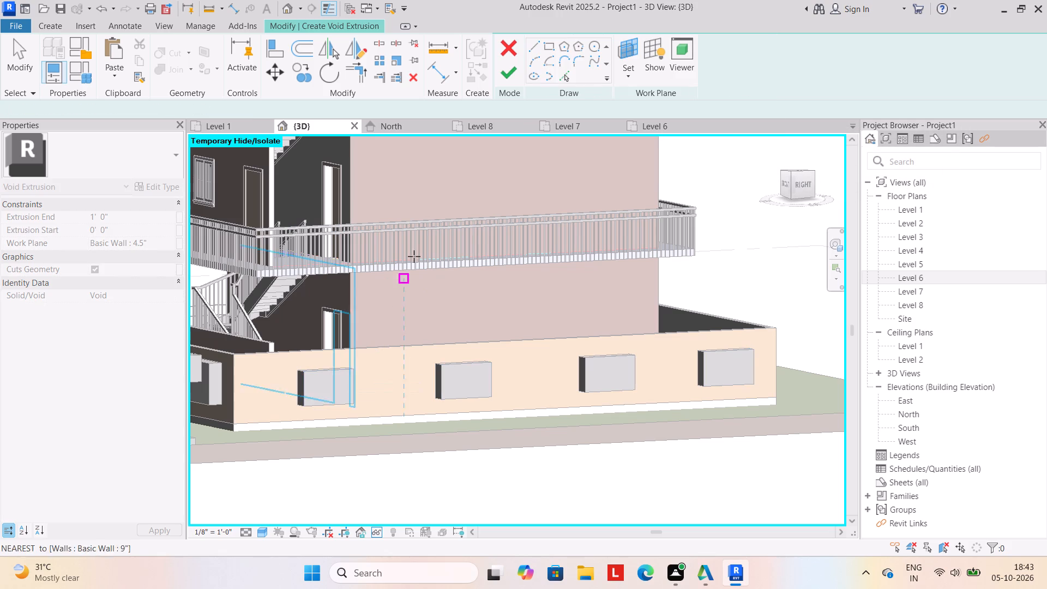
left_click(628, 41)
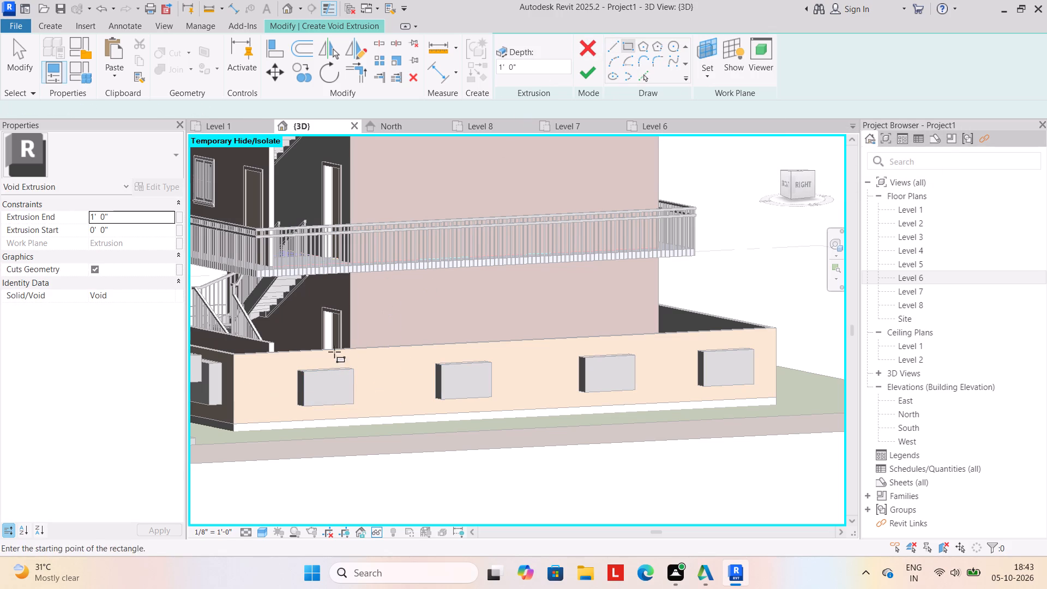
scroll(323, 392, "up", 5)
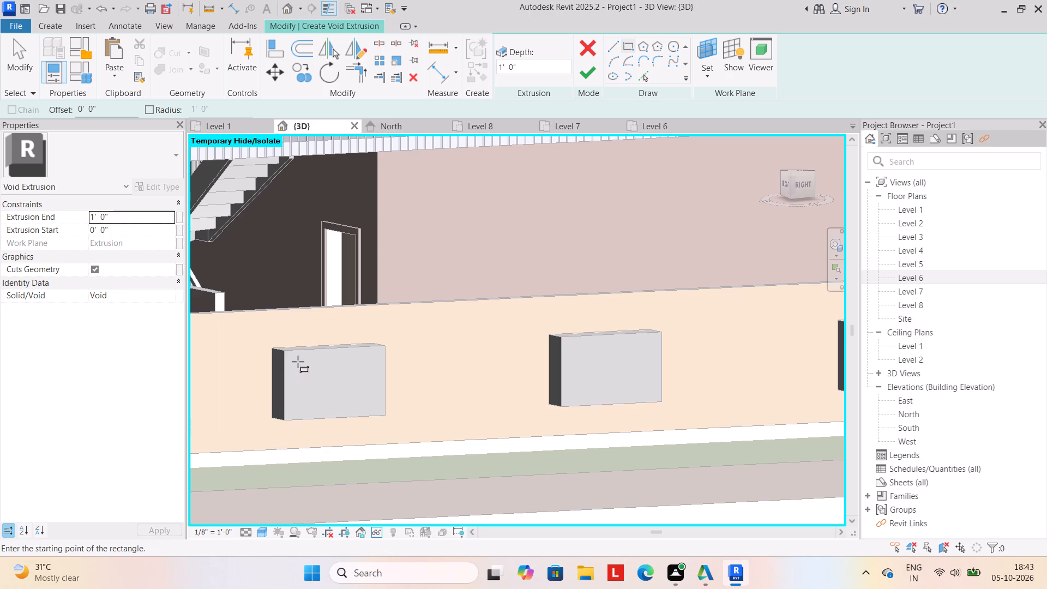
left_click(294, 360)
left_click(377, 406)
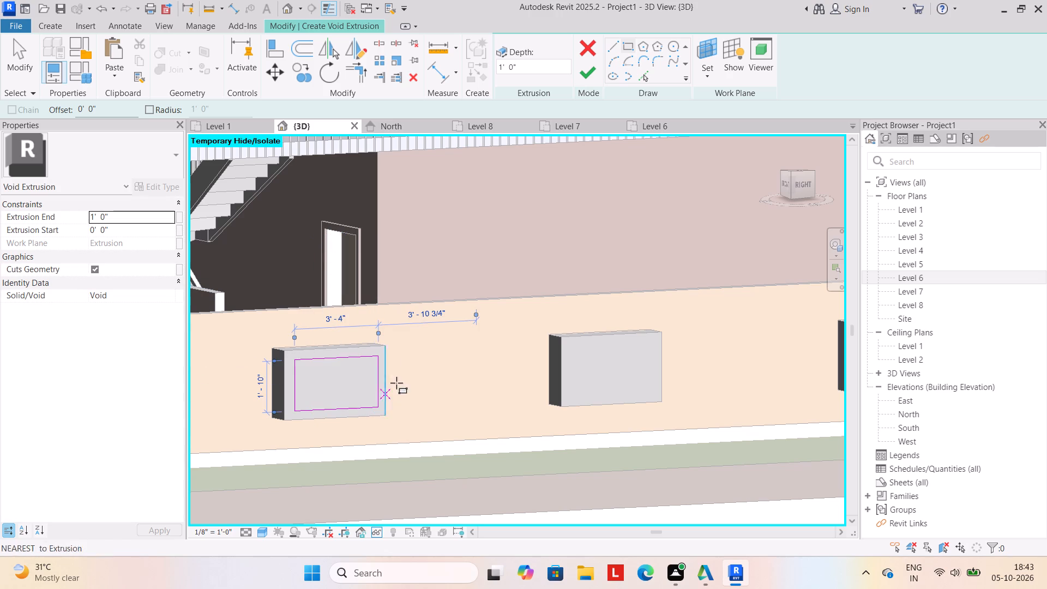
Complete the sketched rectangle as a 1'-0" deep void extrusion through the block nearest the gate and finish the in-place model.
left_click(585, 76)
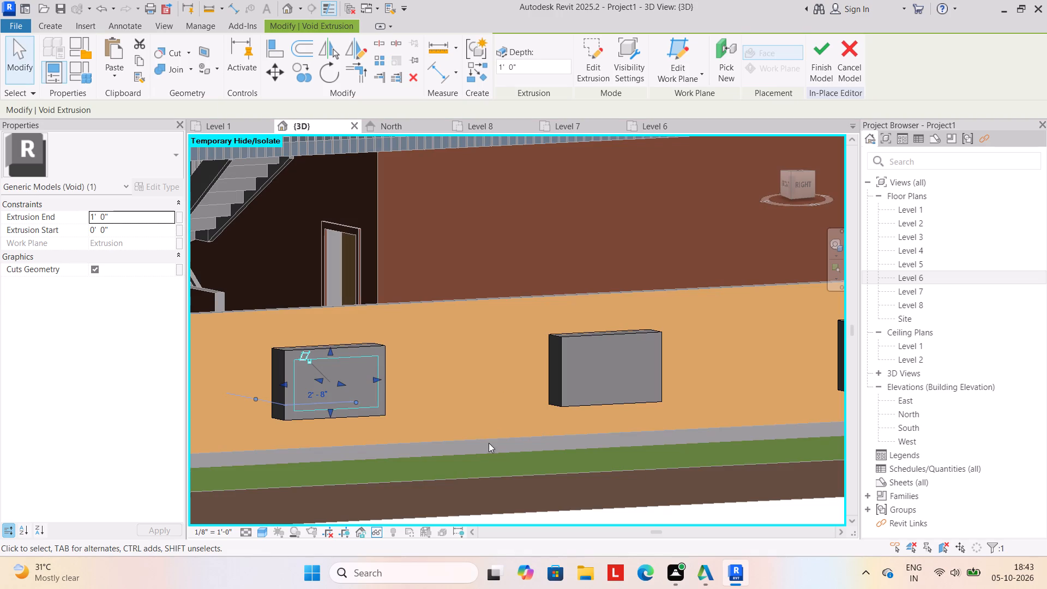
left_click(819, 58)
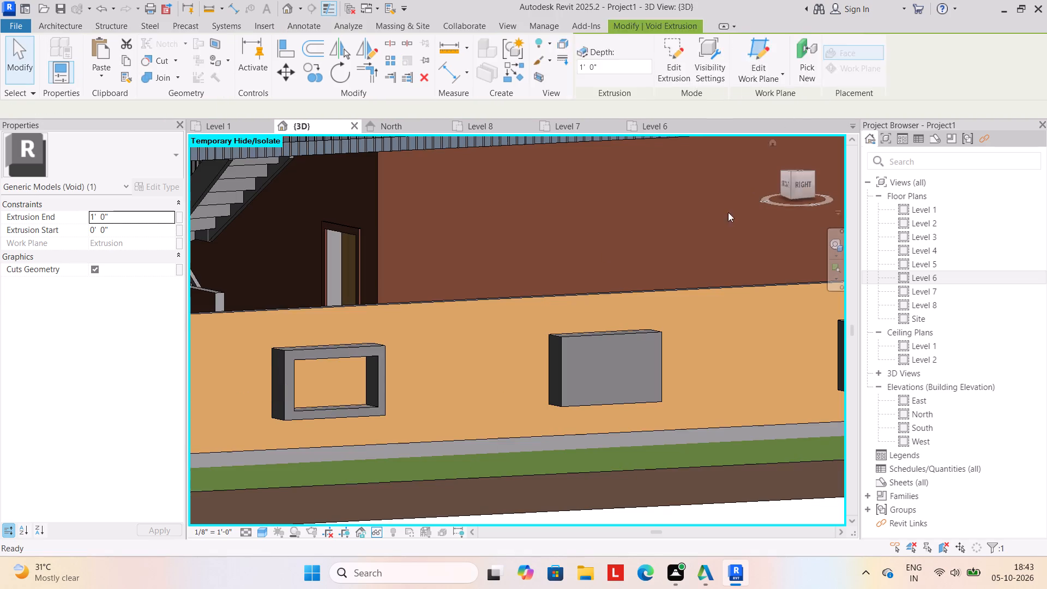
Reopen the wall-block model for in-place editing to start another void form on the remaining solid blocks.
scroll(544, 379, "down", 2)
middle_click_drag(541, 376, 436, 315)
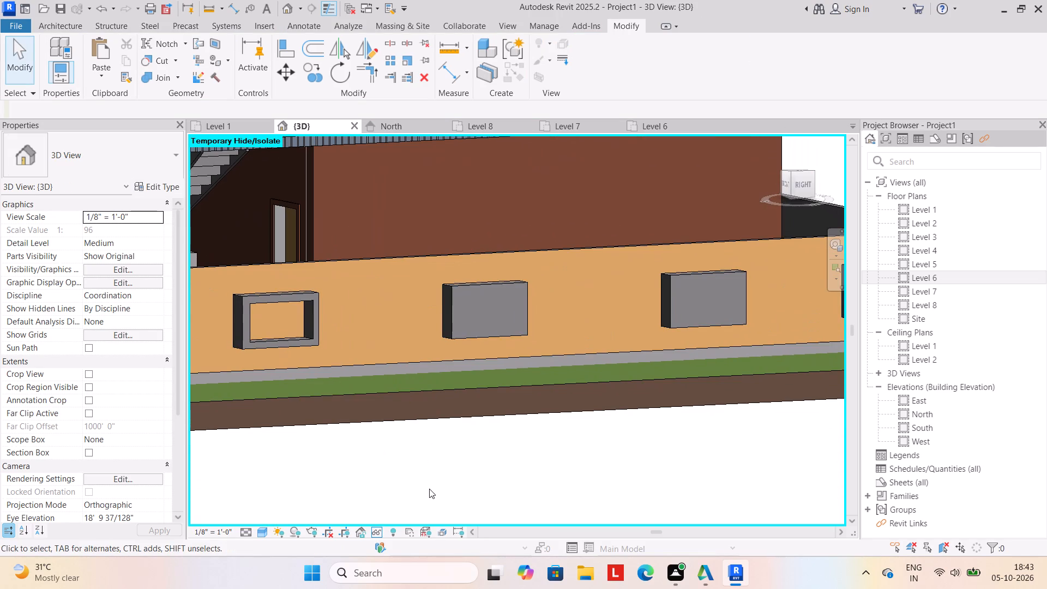
left_click(430, 488)
left_click(458, 313)
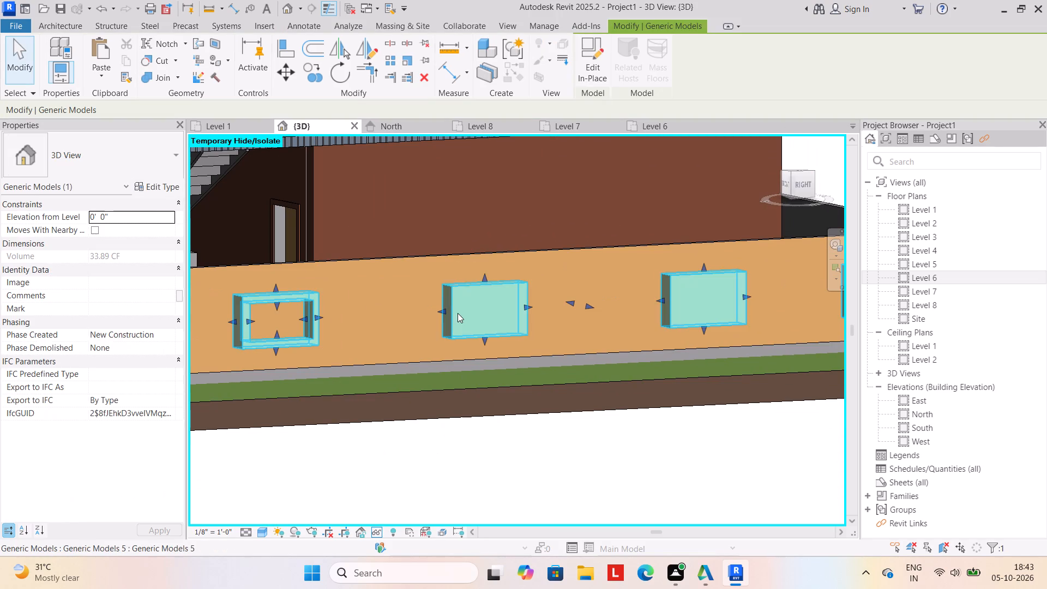
left_click(590, 56)
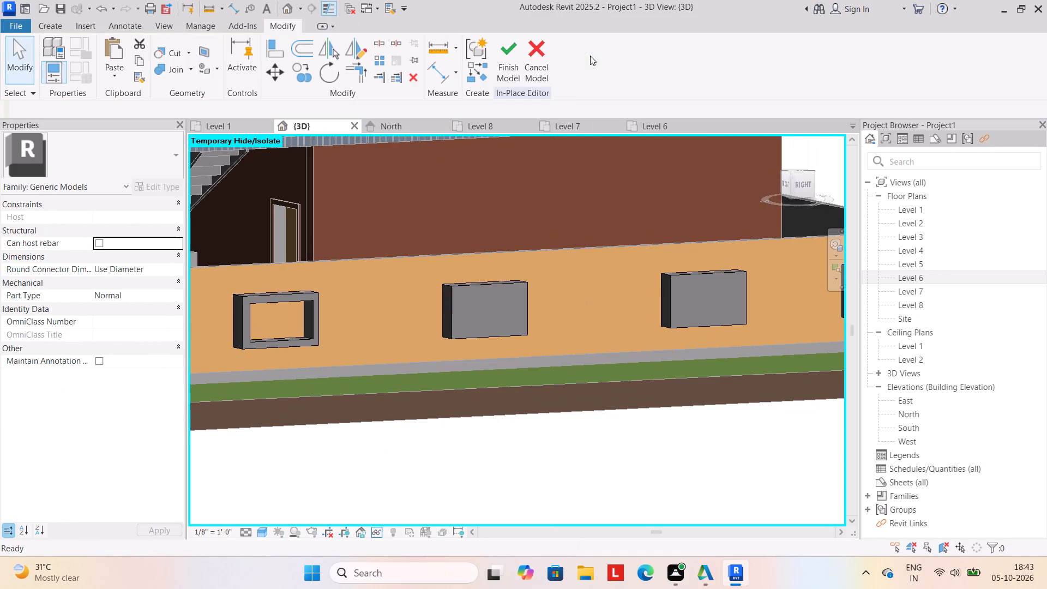
left_click(49, 20)
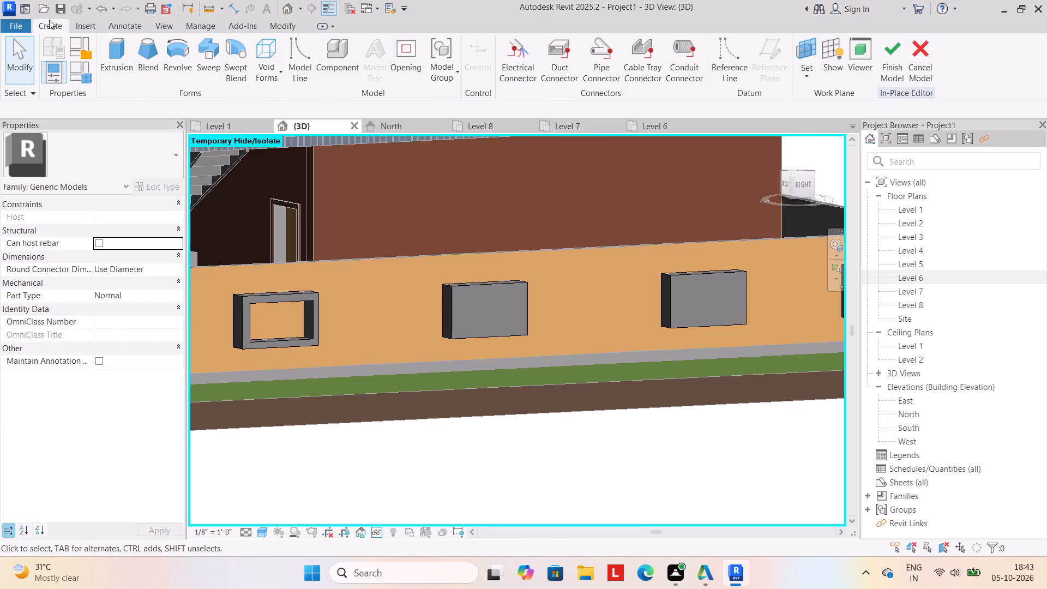
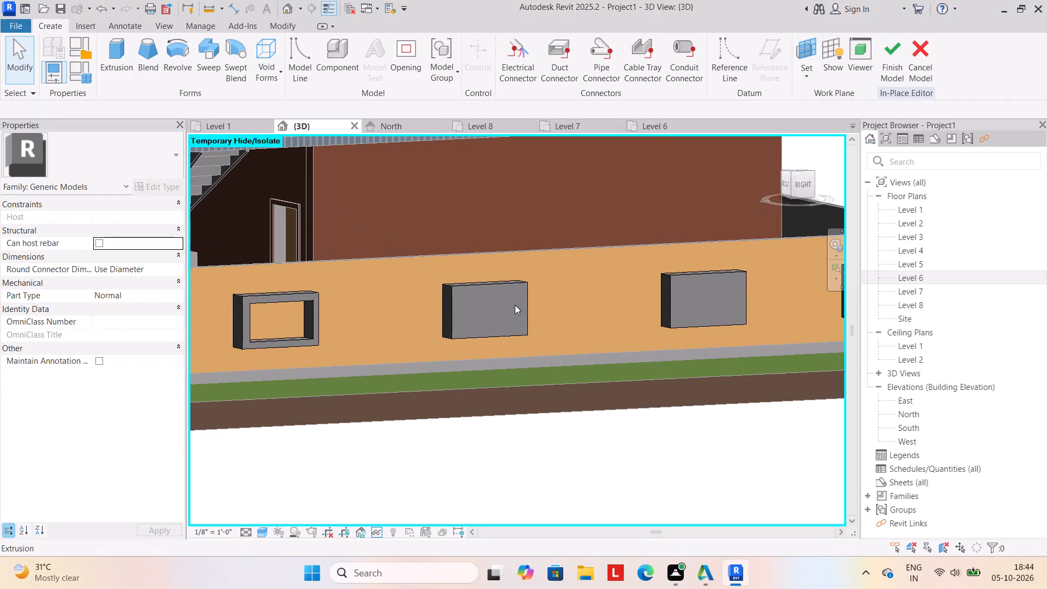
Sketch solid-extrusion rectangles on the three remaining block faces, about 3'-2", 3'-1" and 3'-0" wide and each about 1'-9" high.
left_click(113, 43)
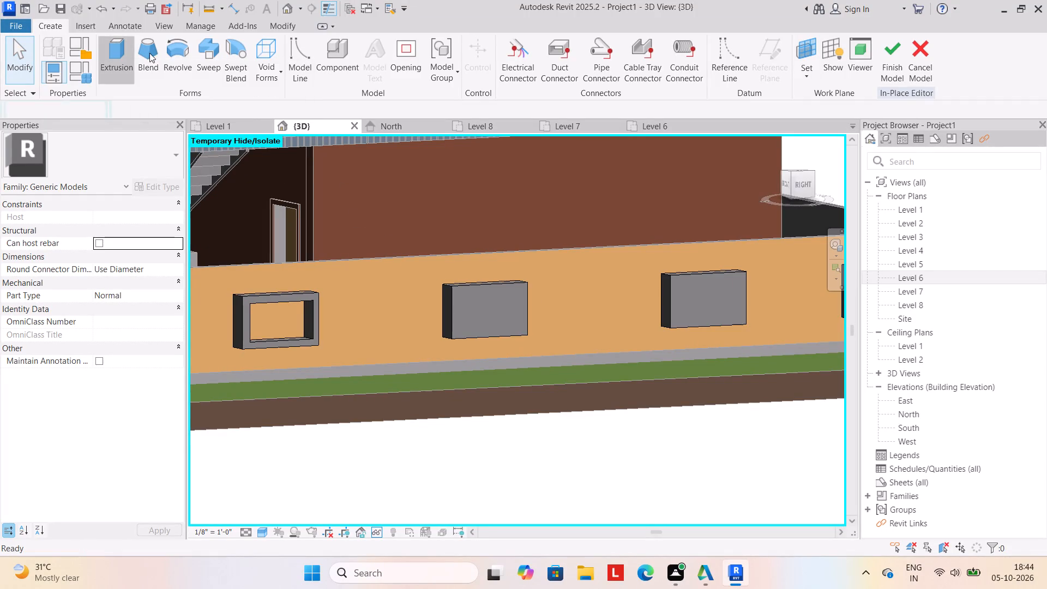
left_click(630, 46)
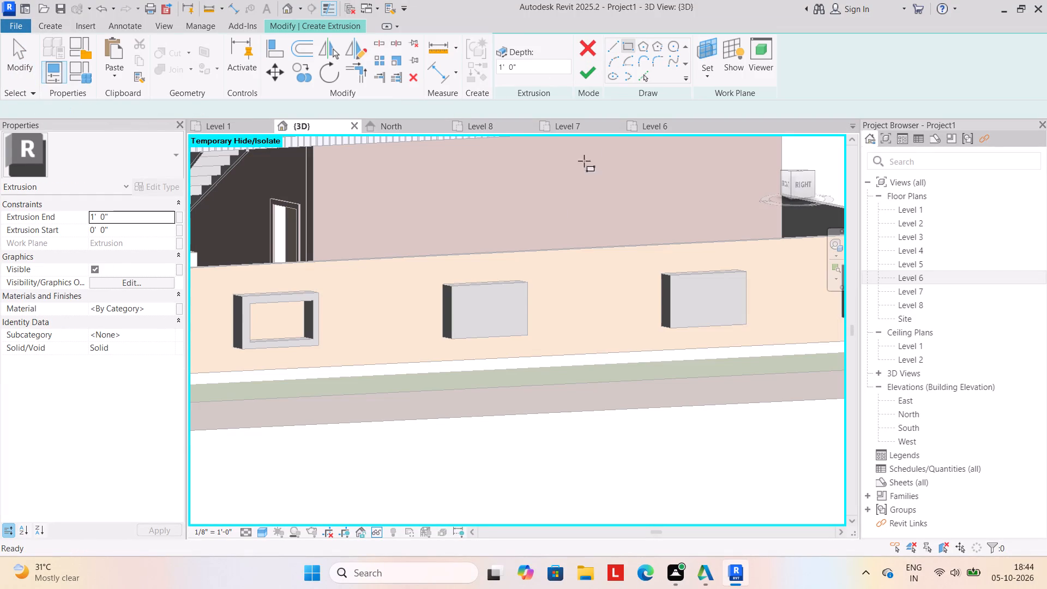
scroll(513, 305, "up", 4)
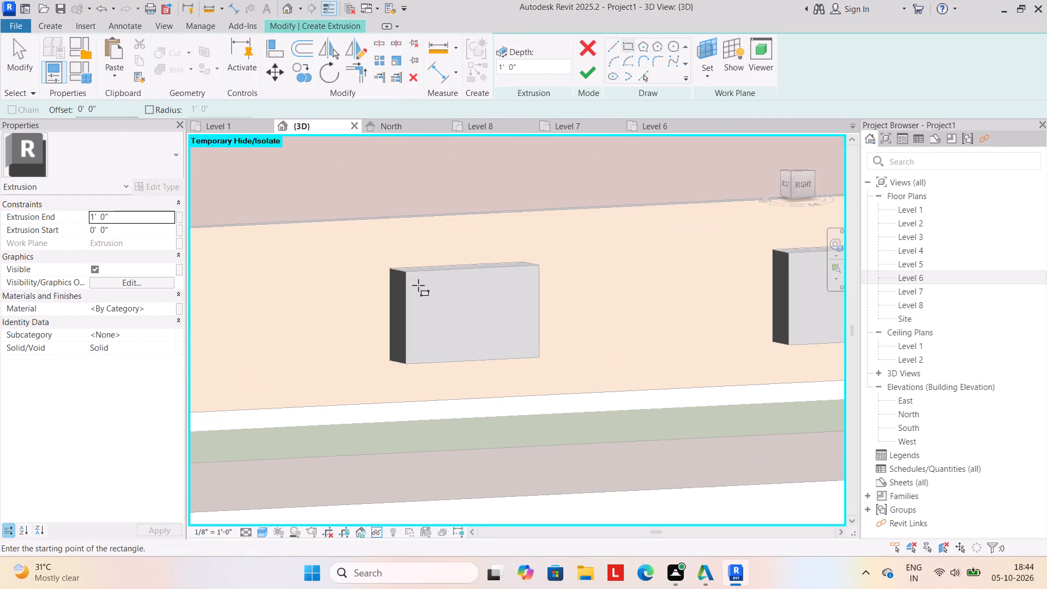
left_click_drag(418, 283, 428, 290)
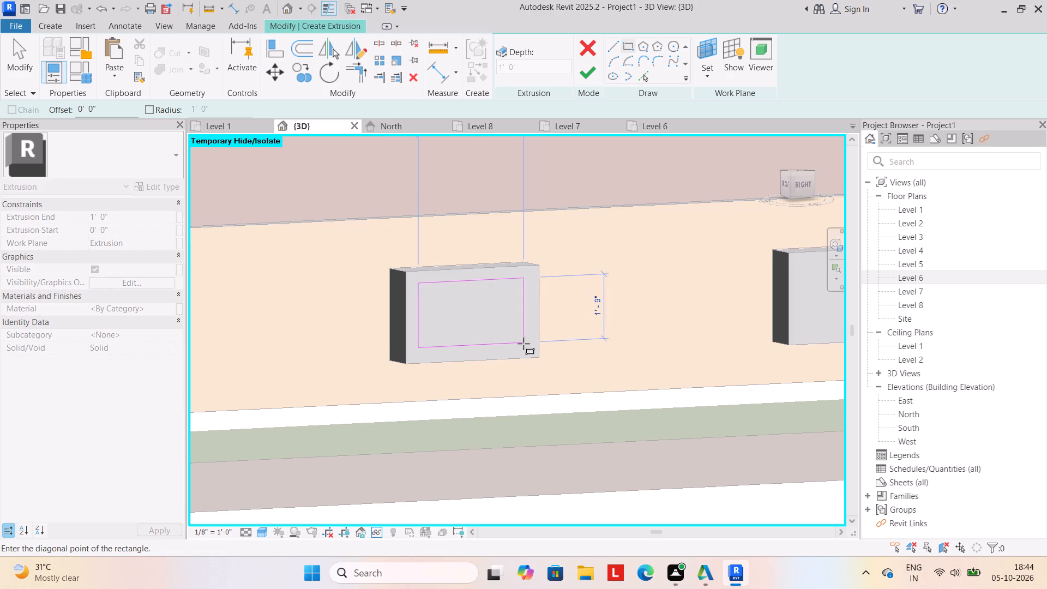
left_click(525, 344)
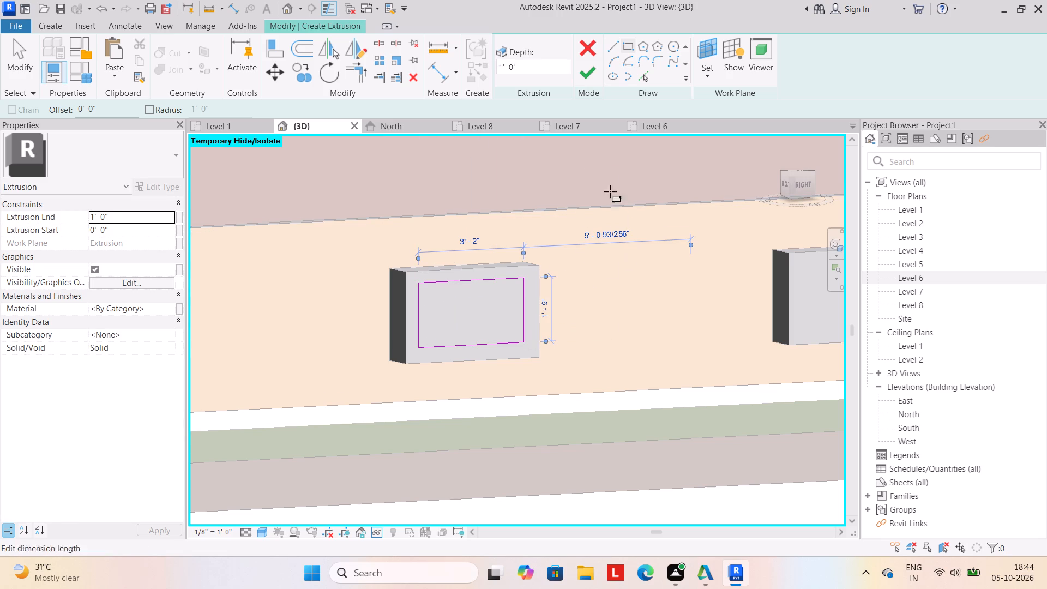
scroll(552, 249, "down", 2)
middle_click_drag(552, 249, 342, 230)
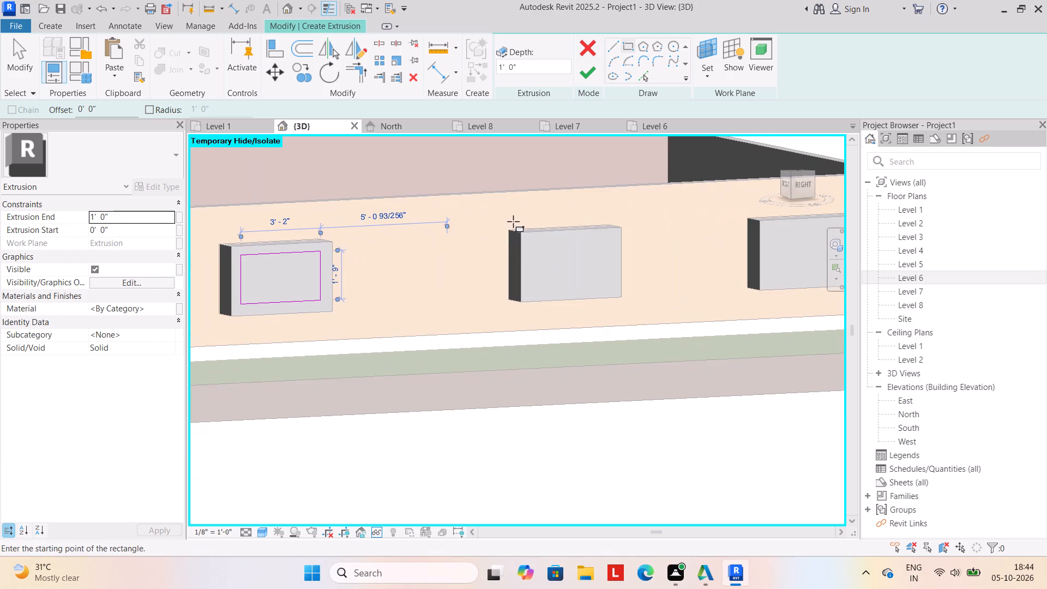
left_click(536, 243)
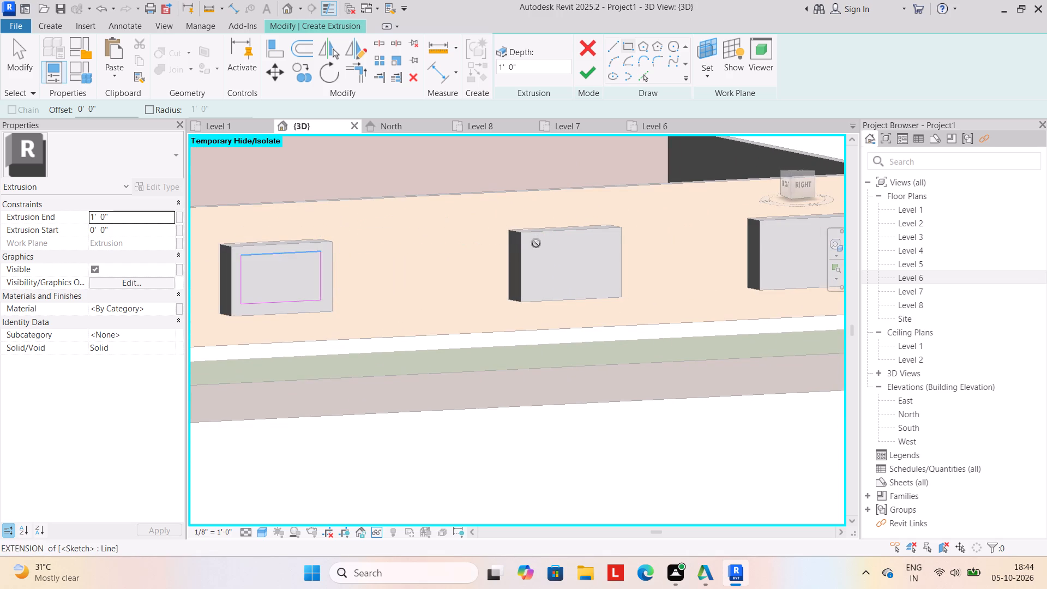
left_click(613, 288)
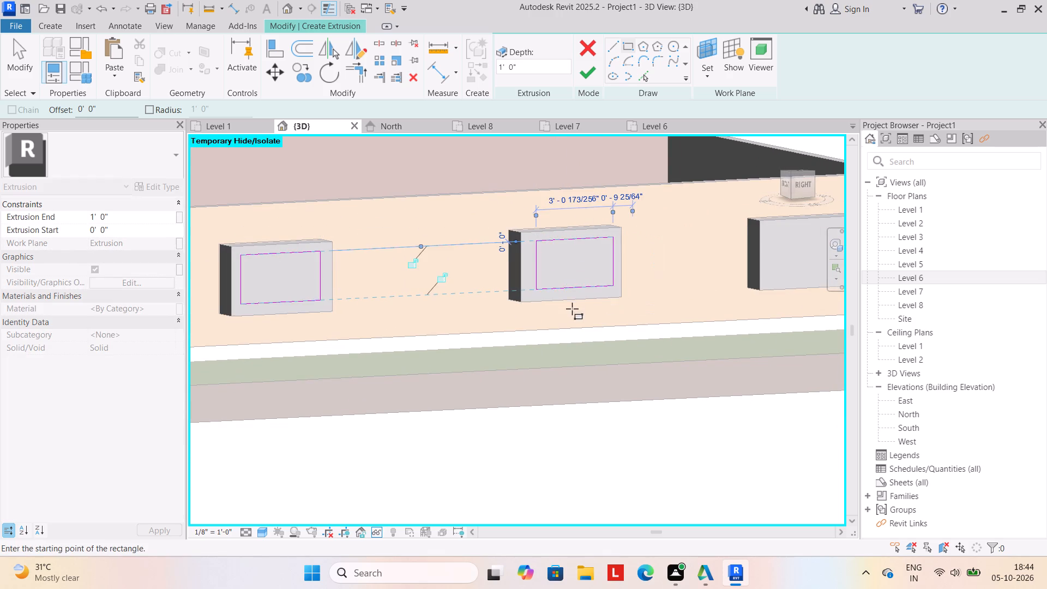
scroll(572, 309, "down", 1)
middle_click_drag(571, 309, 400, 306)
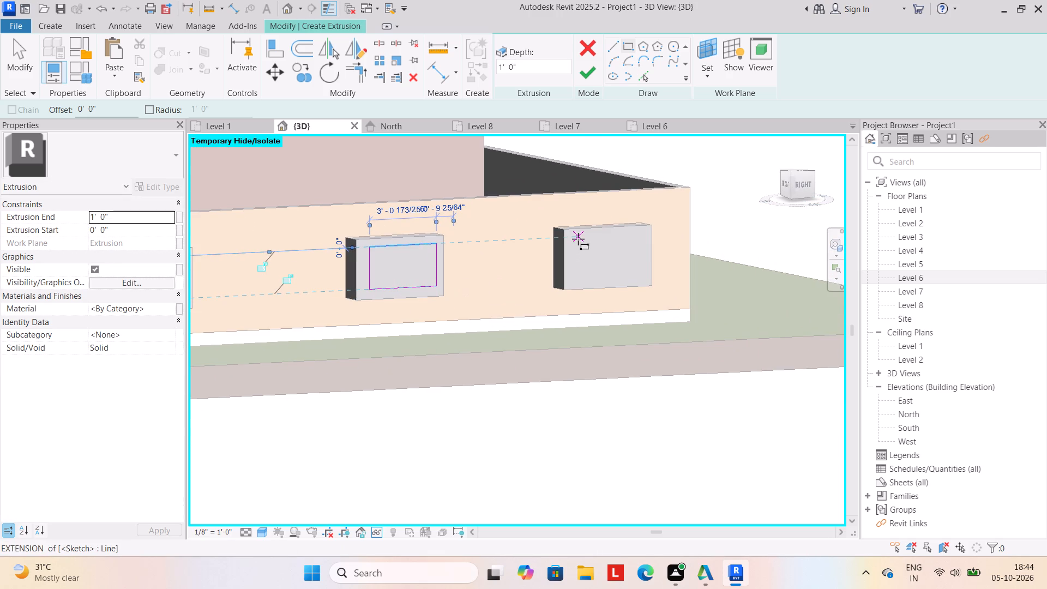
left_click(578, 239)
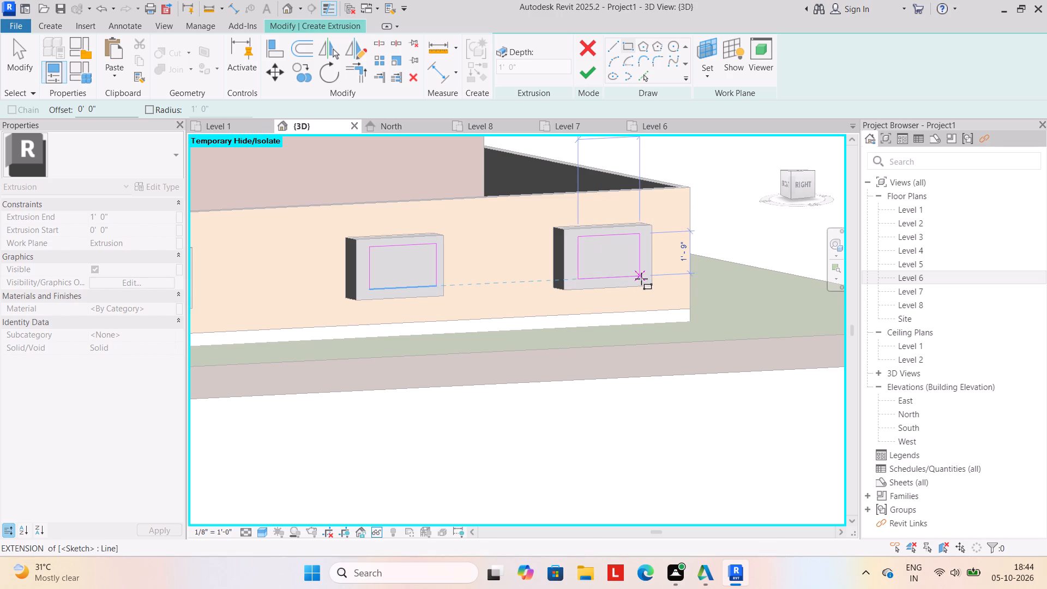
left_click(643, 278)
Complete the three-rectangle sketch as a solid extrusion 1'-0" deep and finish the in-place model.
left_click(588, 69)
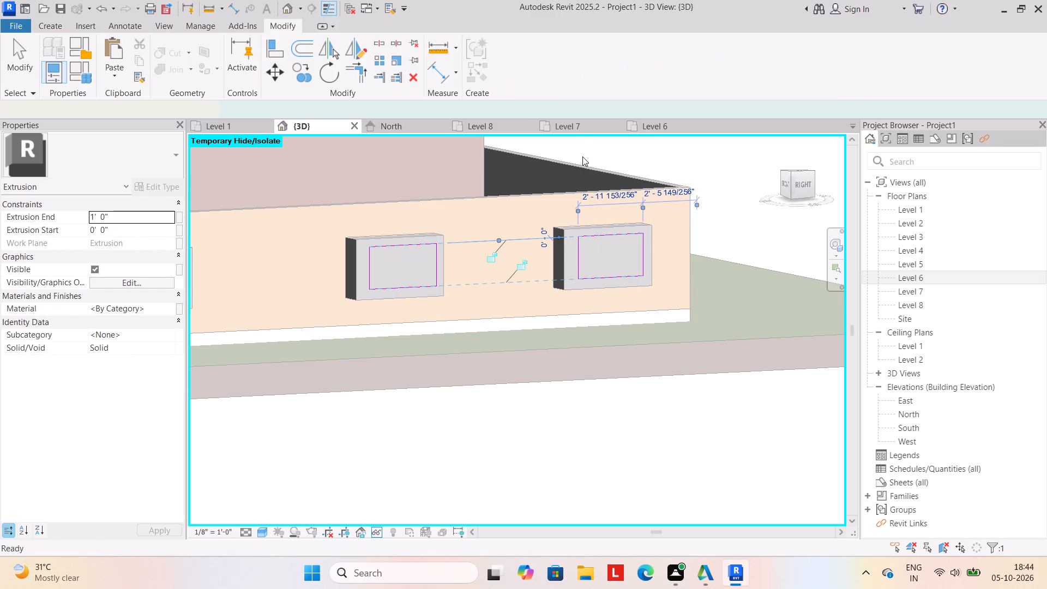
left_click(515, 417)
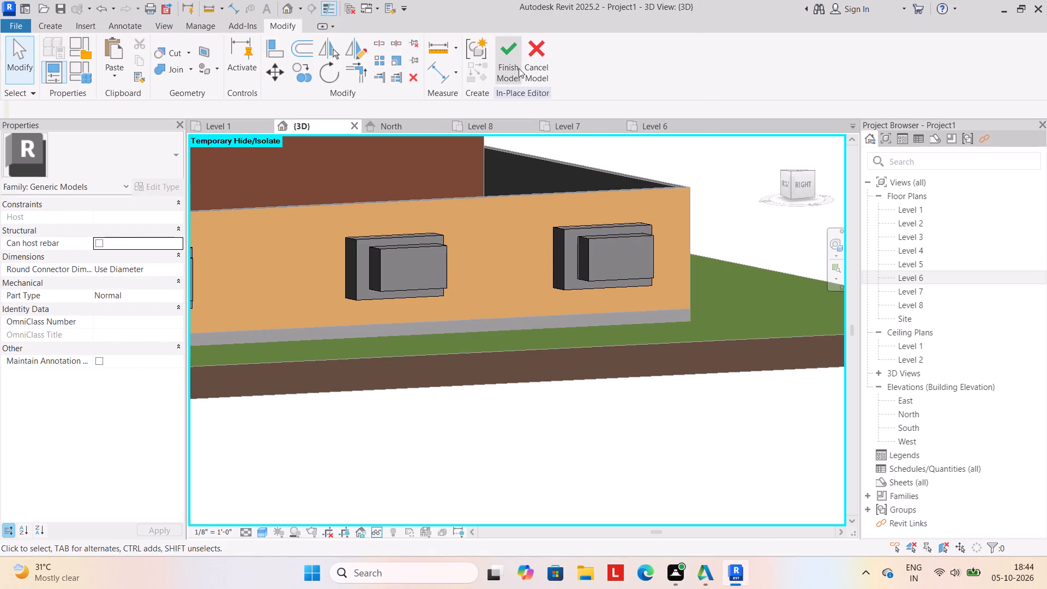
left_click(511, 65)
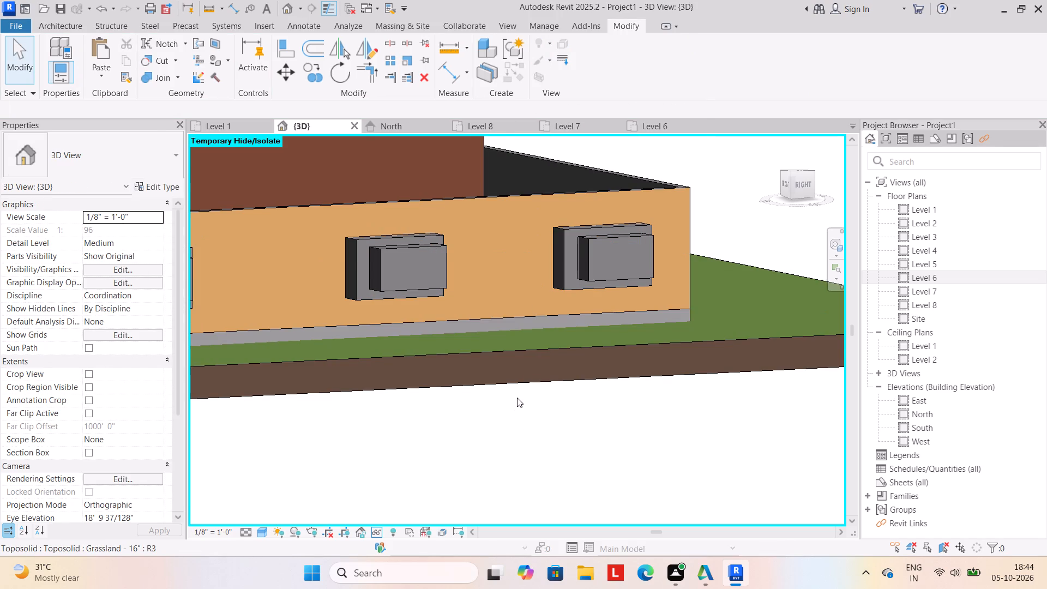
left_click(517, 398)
Inspect the new extruded forms on the three wall blocks alongside the recessed block nearest the gate.
scroll(520, 384, "down", 6)
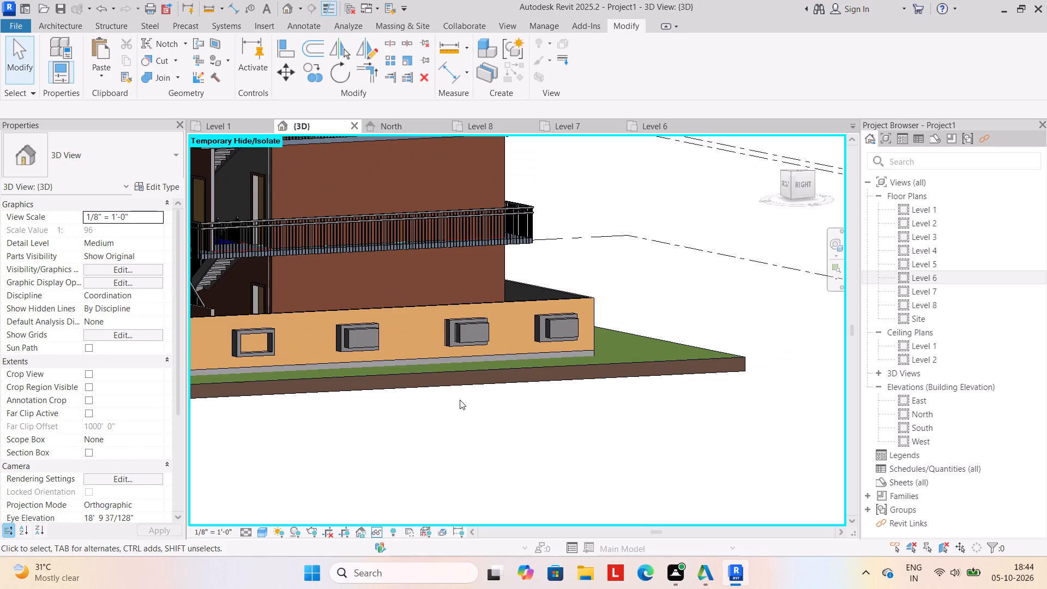
scroll(318, 316, "up", 5)
left_click(381, 365)
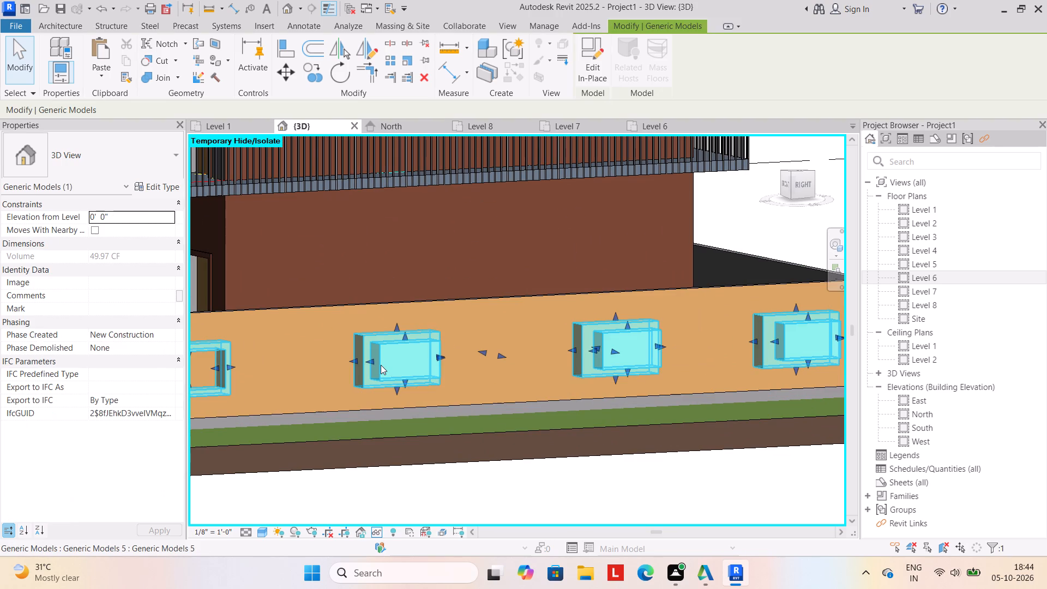
key("Escape")
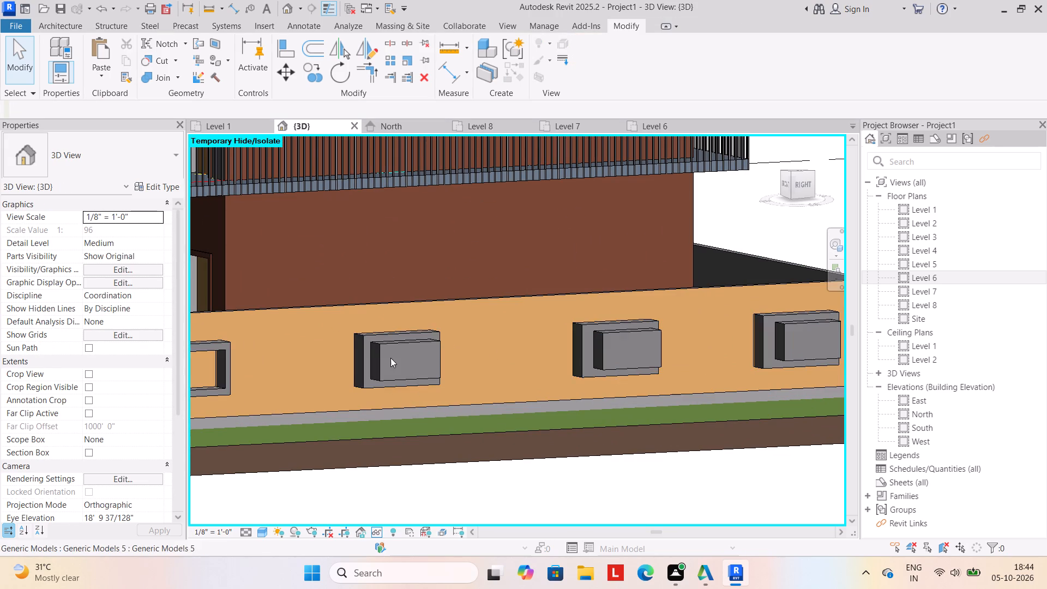
scroll(391, 357, "up", 5)
left_click(369, 381)
key("Escape")
scroll(411, 399, "down", 3)
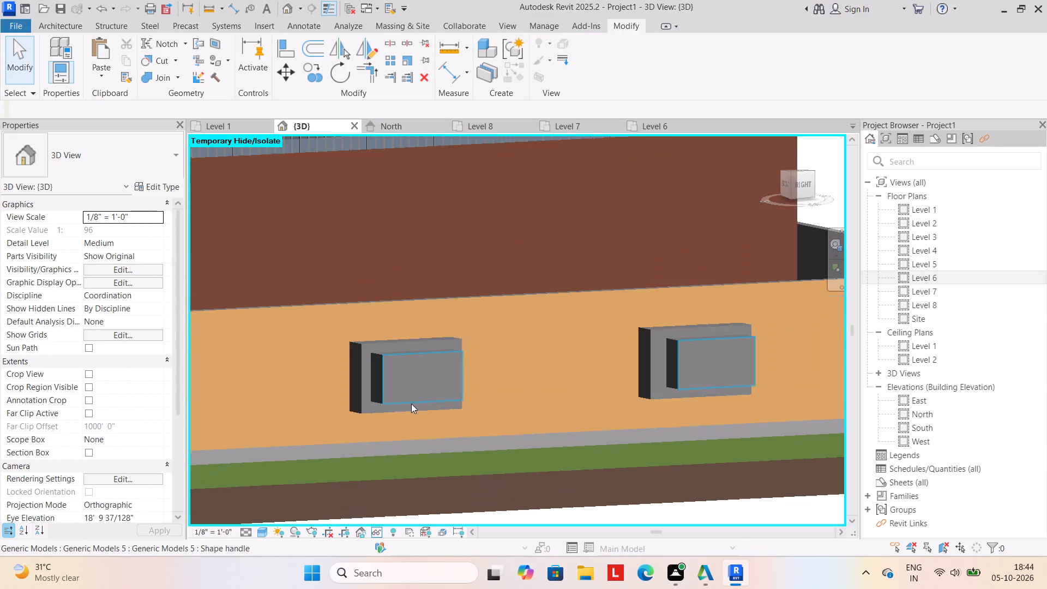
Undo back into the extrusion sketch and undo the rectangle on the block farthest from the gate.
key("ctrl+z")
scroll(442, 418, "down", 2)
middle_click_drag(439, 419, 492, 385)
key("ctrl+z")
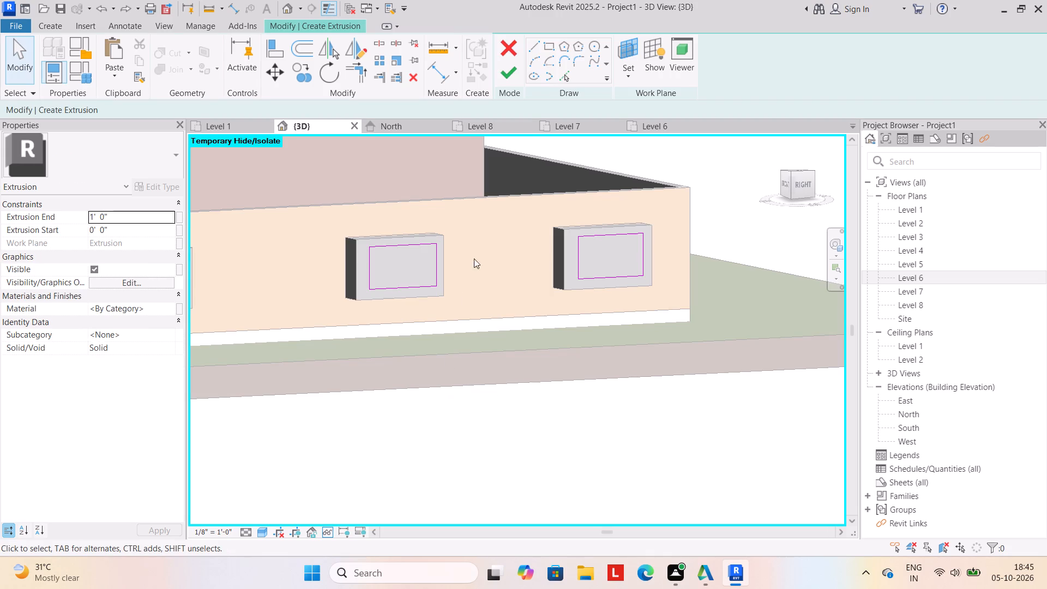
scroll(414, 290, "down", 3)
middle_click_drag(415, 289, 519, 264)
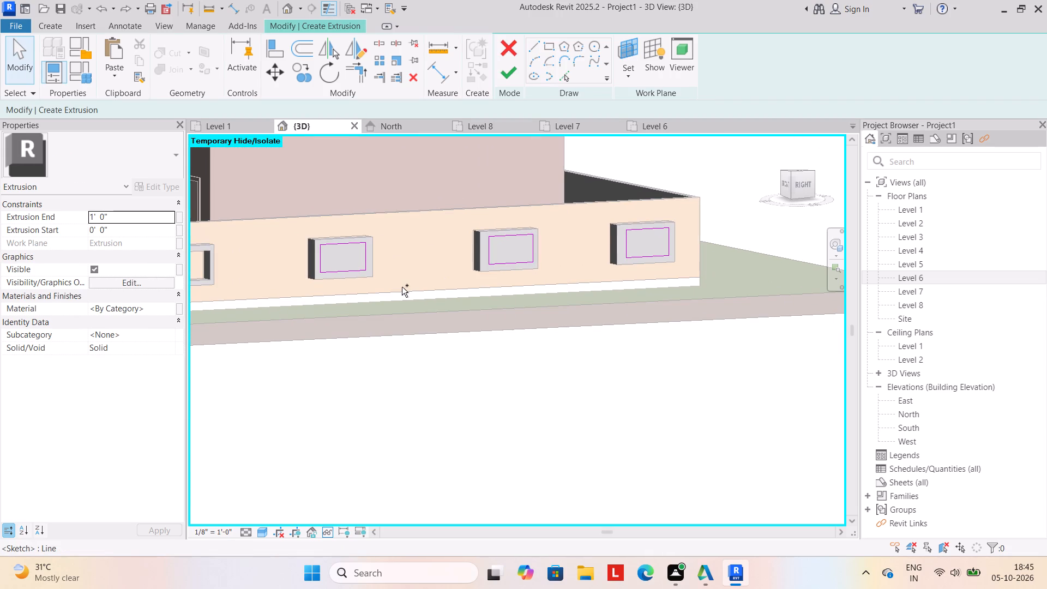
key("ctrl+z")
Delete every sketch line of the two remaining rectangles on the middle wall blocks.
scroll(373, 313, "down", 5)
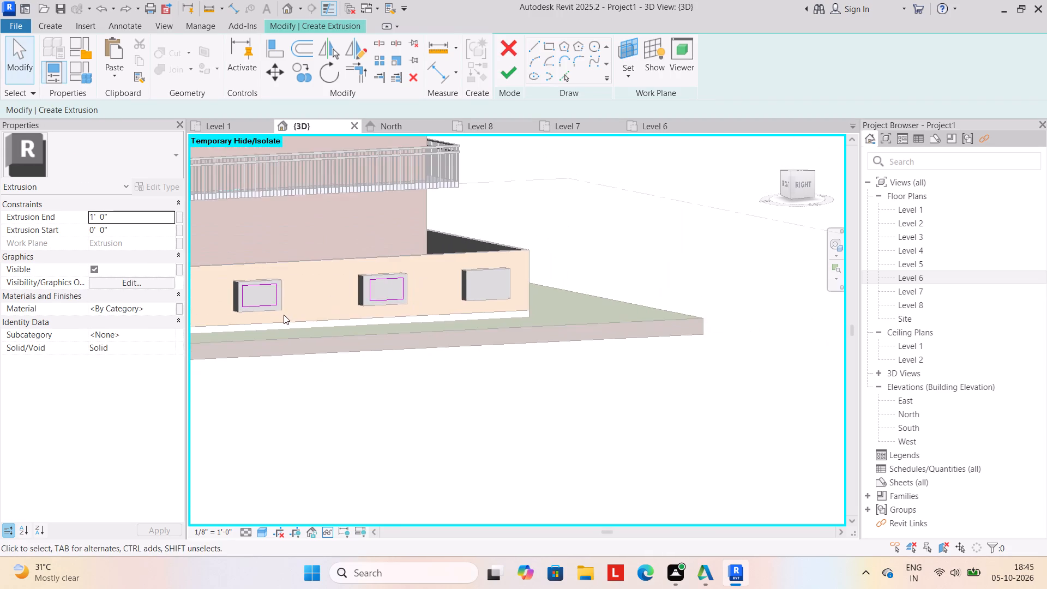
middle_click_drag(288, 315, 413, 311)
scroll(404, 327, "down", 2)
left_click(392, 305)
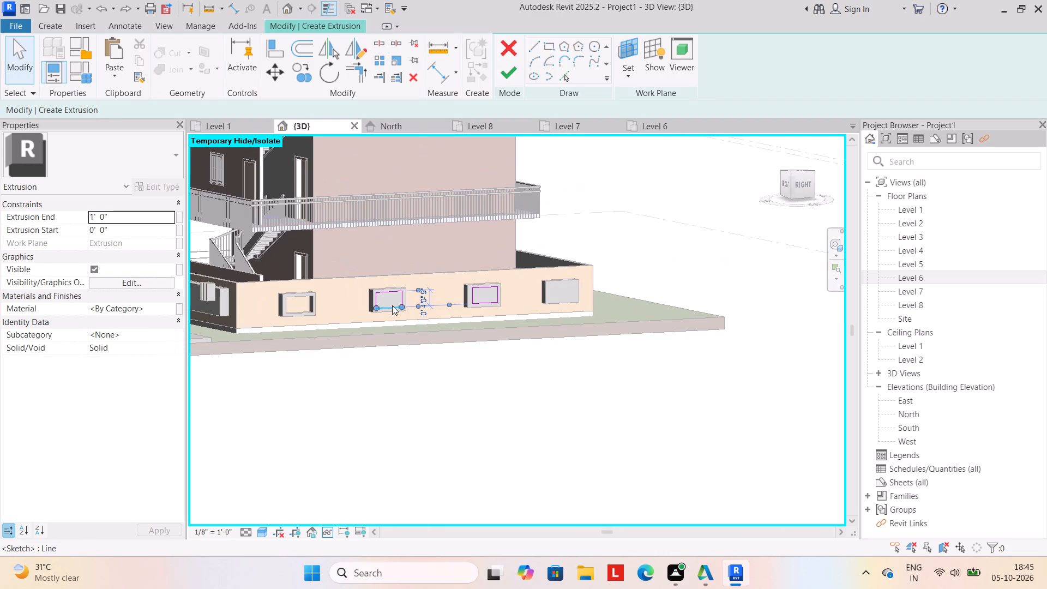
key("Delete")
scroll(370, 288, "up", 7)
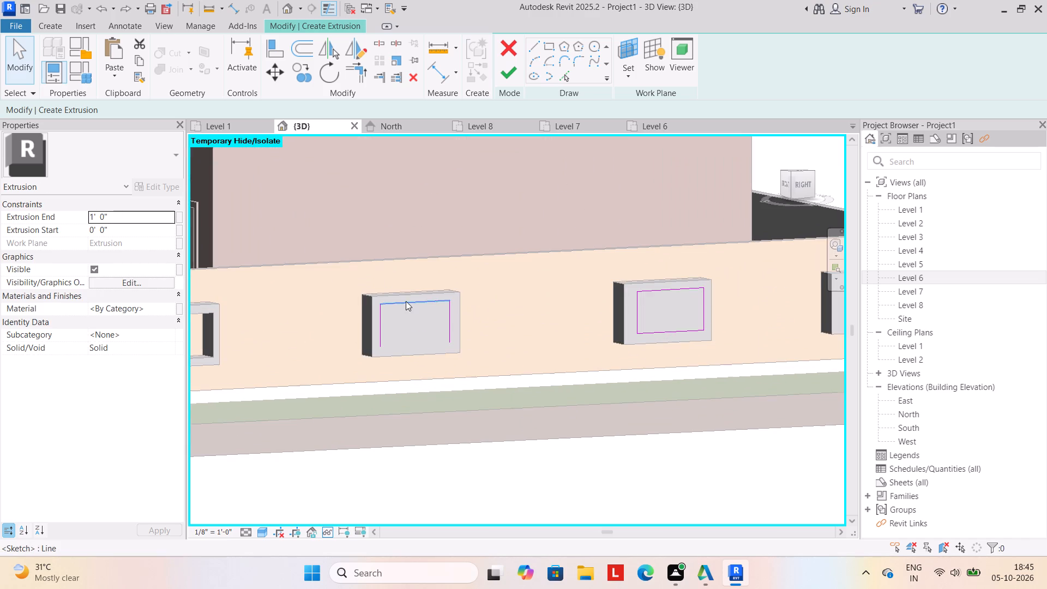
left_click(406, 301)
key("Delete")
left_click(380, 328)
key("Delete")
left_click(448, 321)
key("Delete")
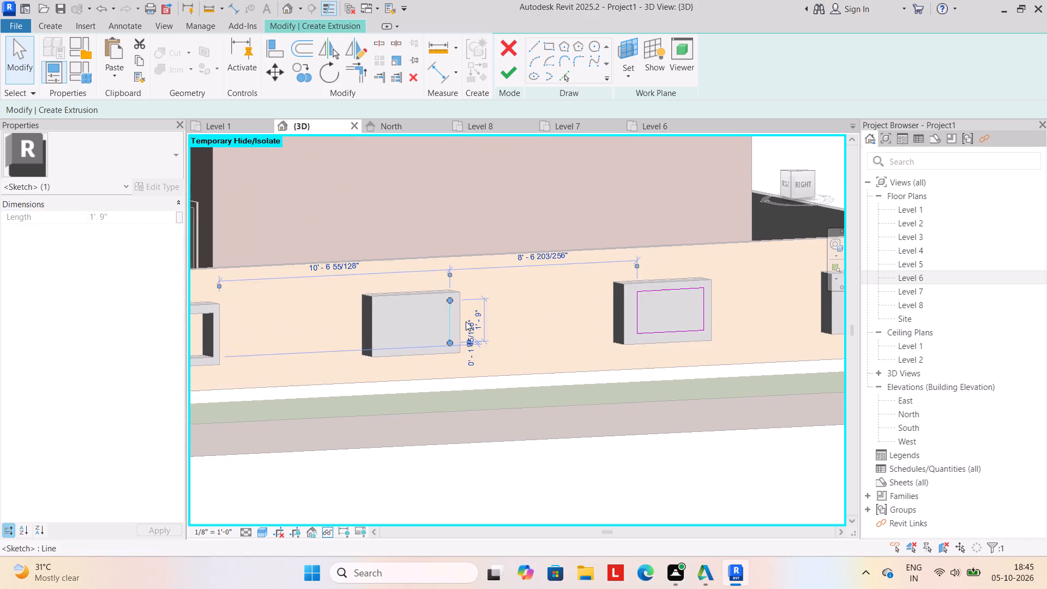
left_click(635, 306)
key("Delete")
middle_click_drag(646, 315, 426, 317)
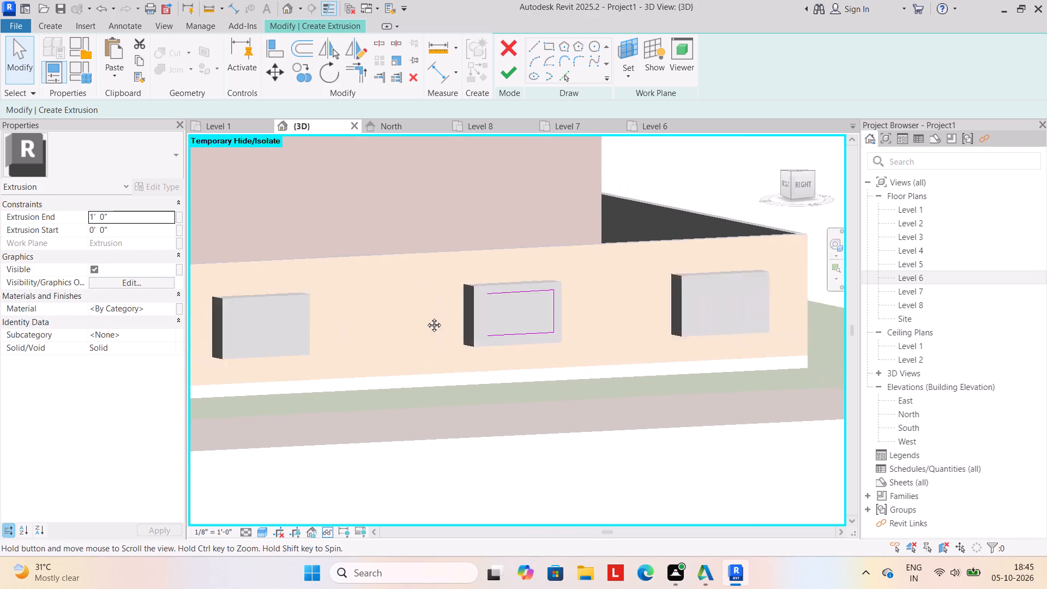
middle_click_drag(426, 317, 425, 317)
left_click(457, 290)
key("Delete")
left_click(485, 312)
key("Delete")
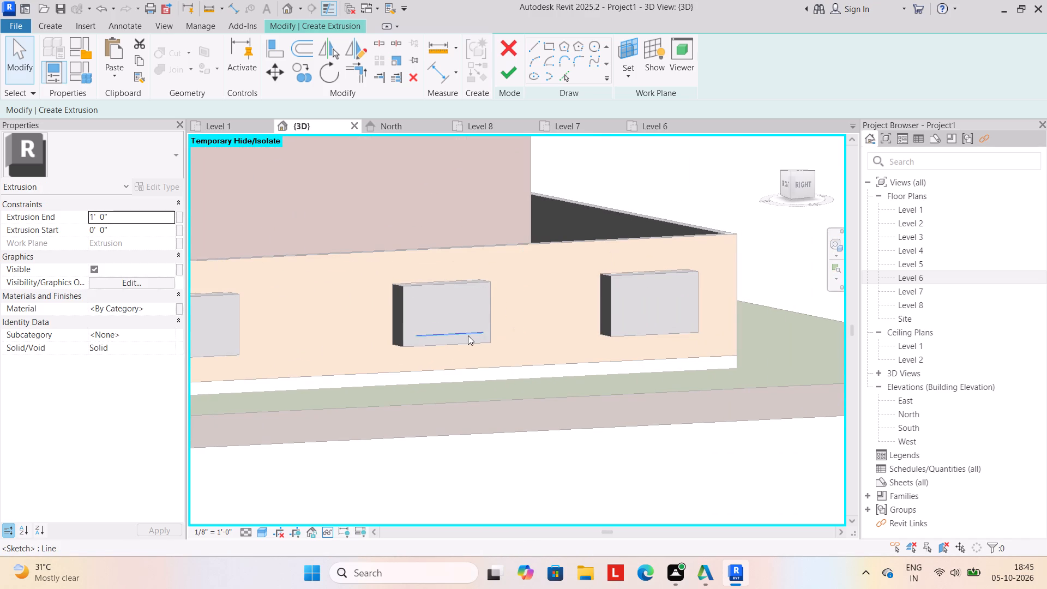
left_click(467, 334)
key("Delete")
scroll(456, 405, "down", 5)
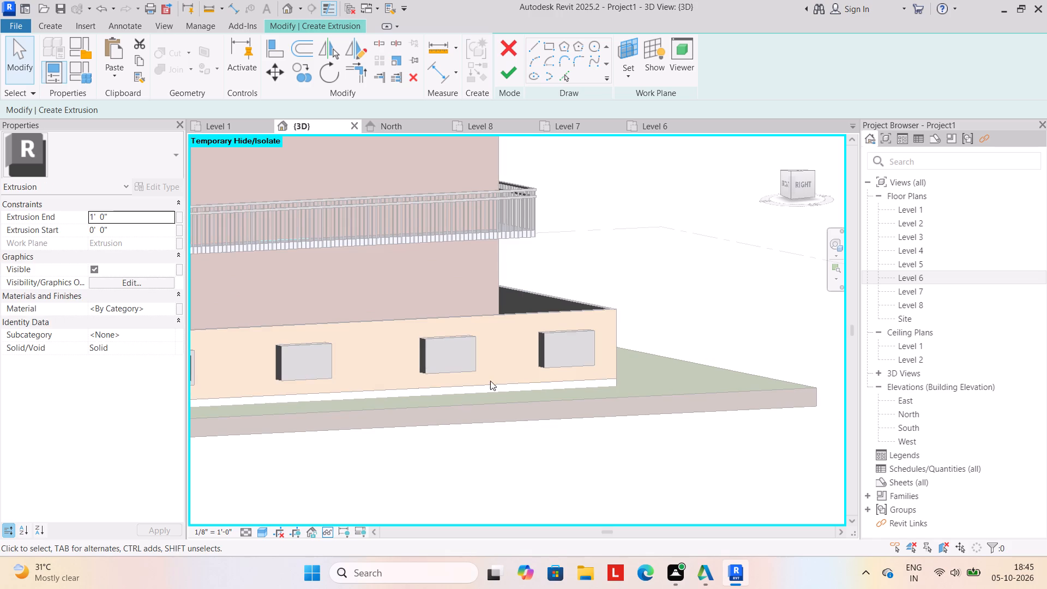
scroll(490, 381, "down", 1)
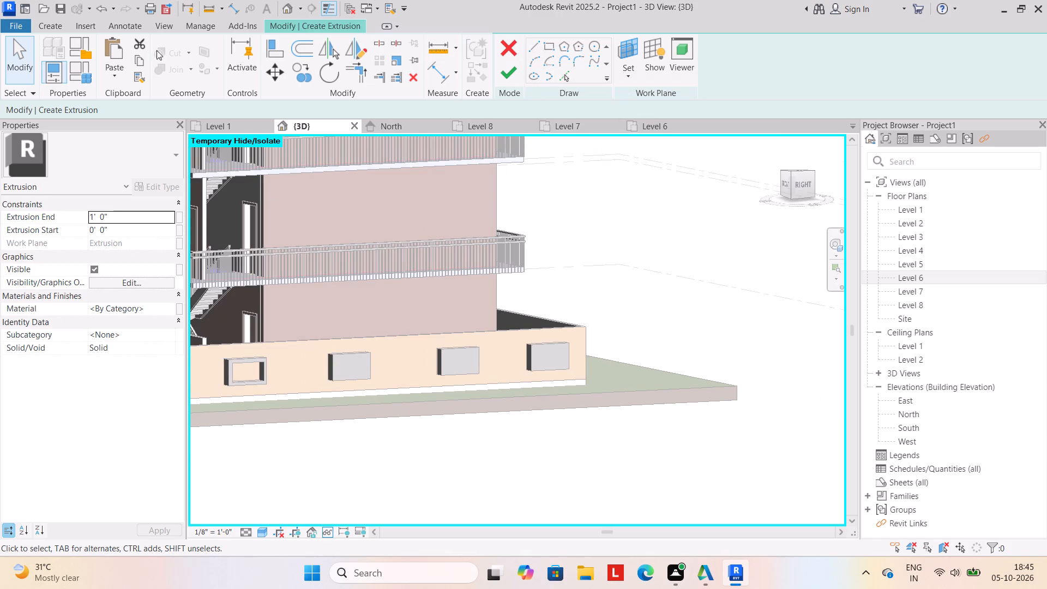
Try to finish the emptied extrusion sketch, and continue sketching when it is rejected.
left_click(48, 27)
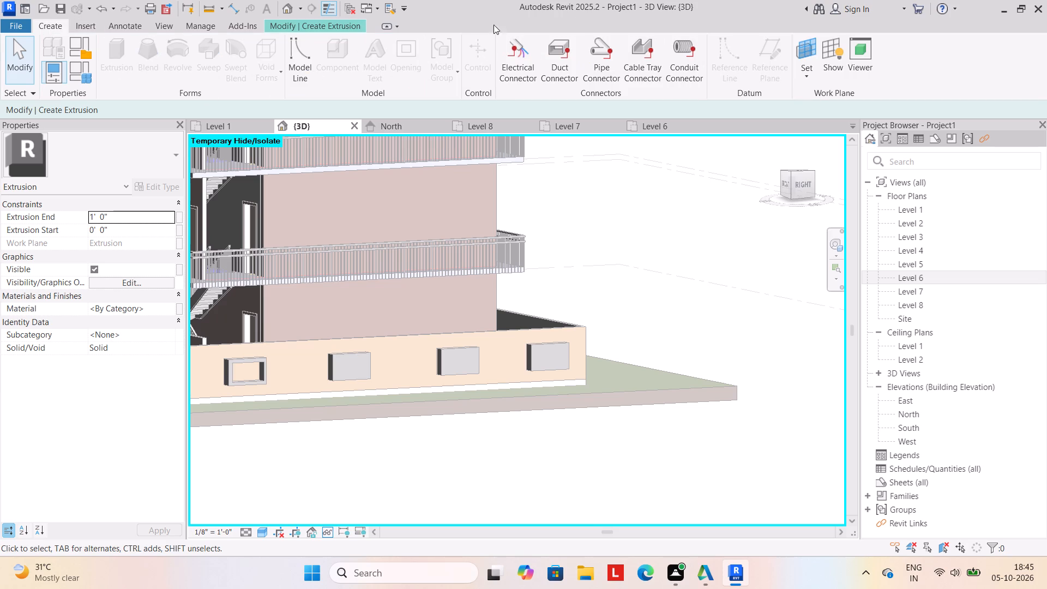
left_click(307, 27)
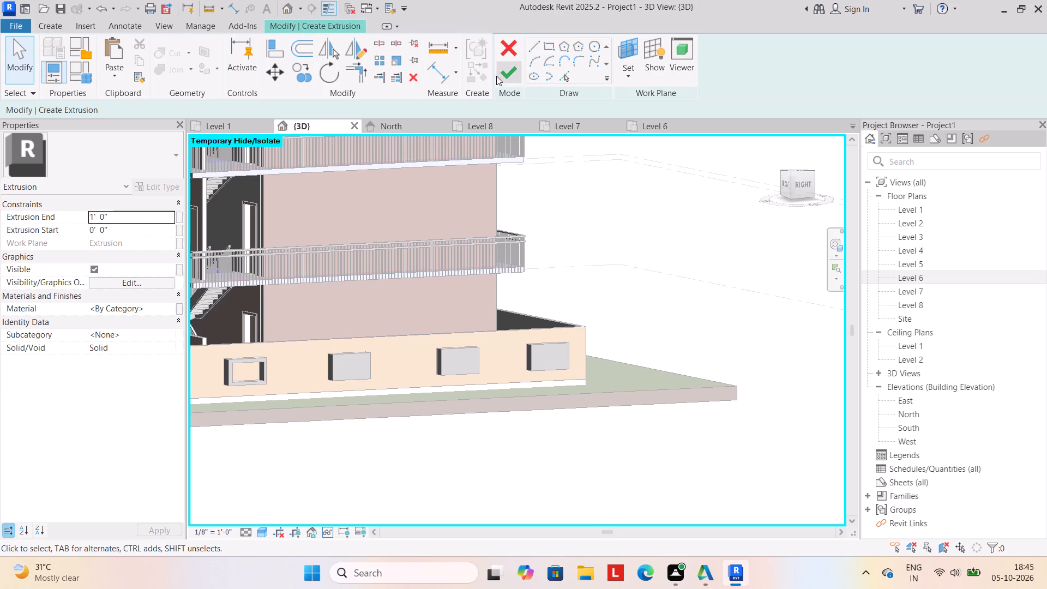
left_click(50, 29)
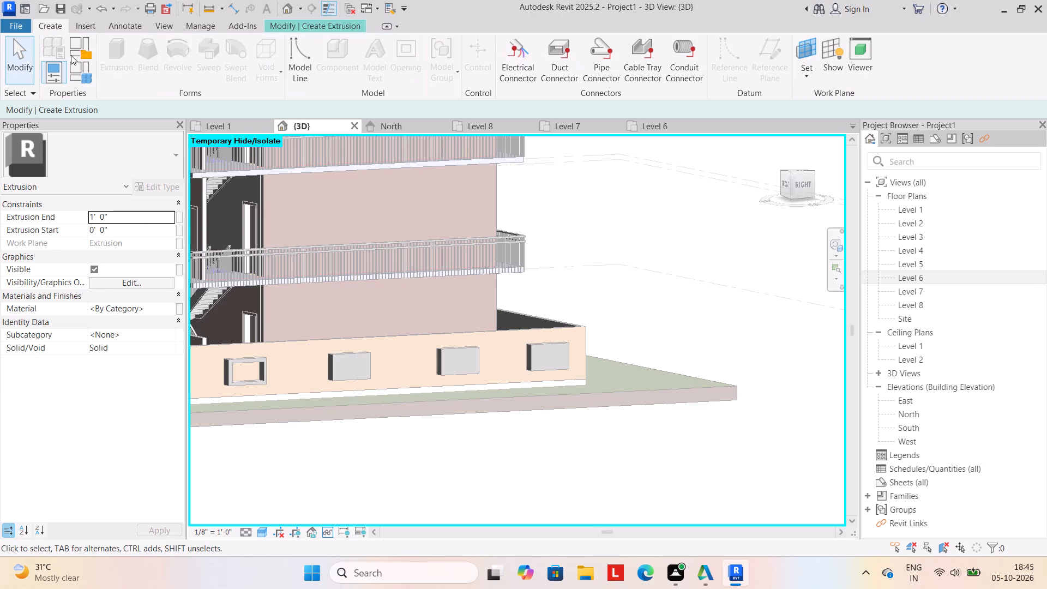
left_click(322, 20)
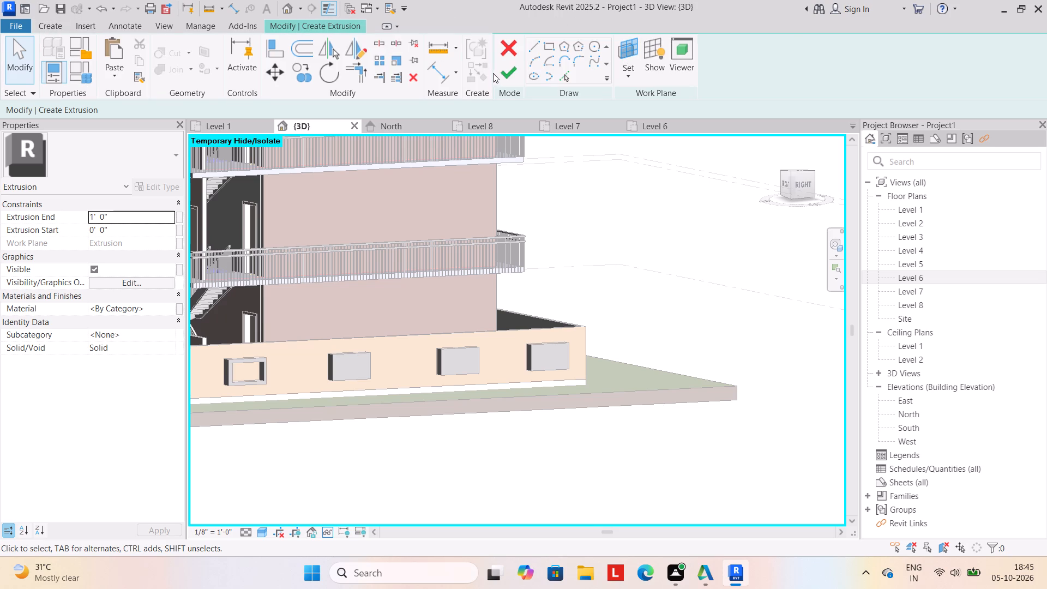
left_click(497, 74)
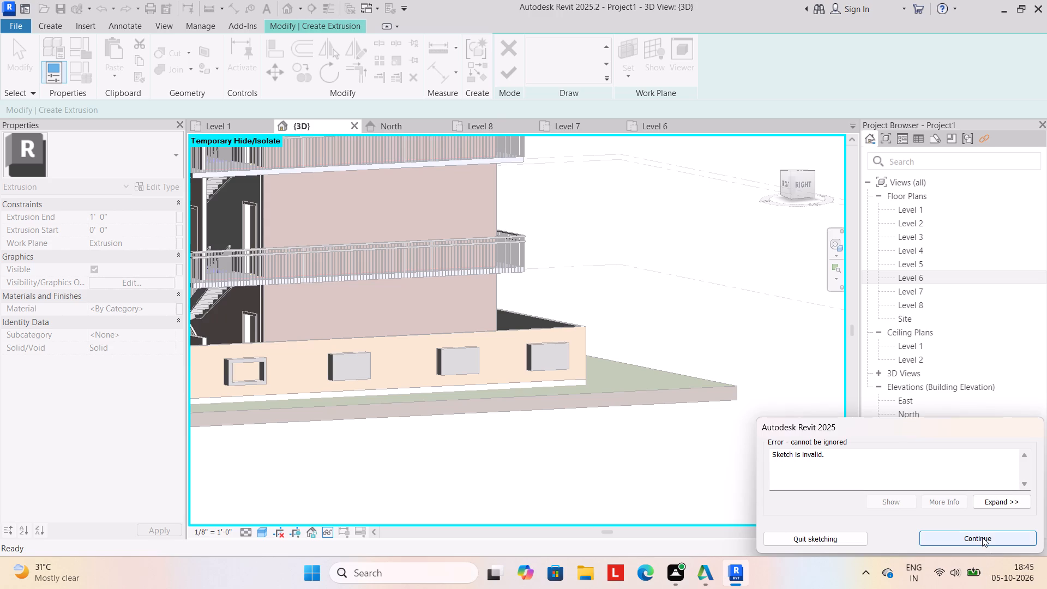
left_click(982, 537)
Quit the emptied extrusion sketch and discard that extrusion.
scroll(503, 435, "down", 2)
middle_click_drag(503, 435, 531, 419)
key("Escape")
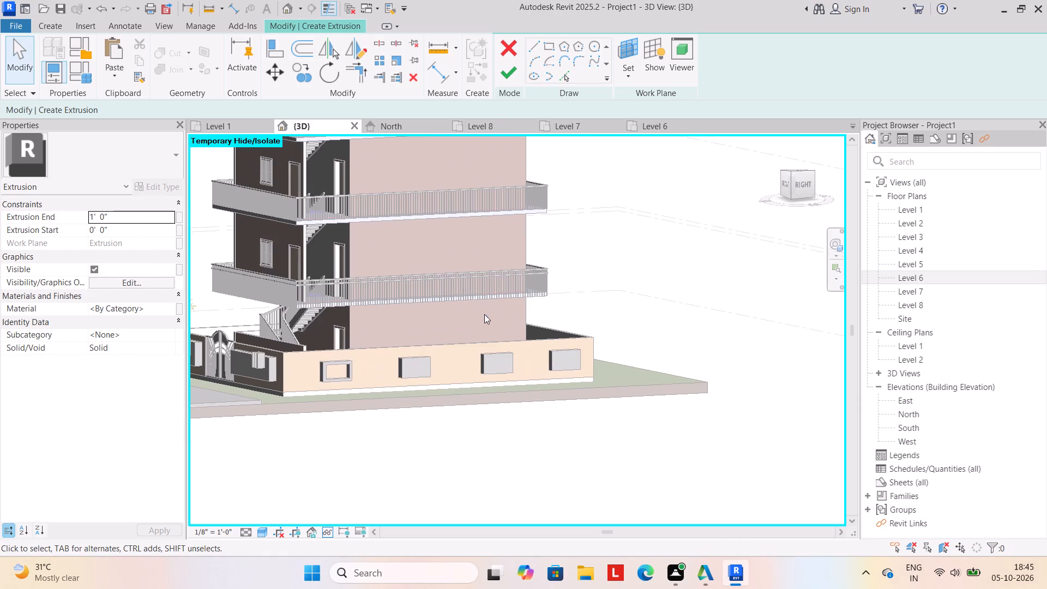
left_click(49, 27)
key("Escape")
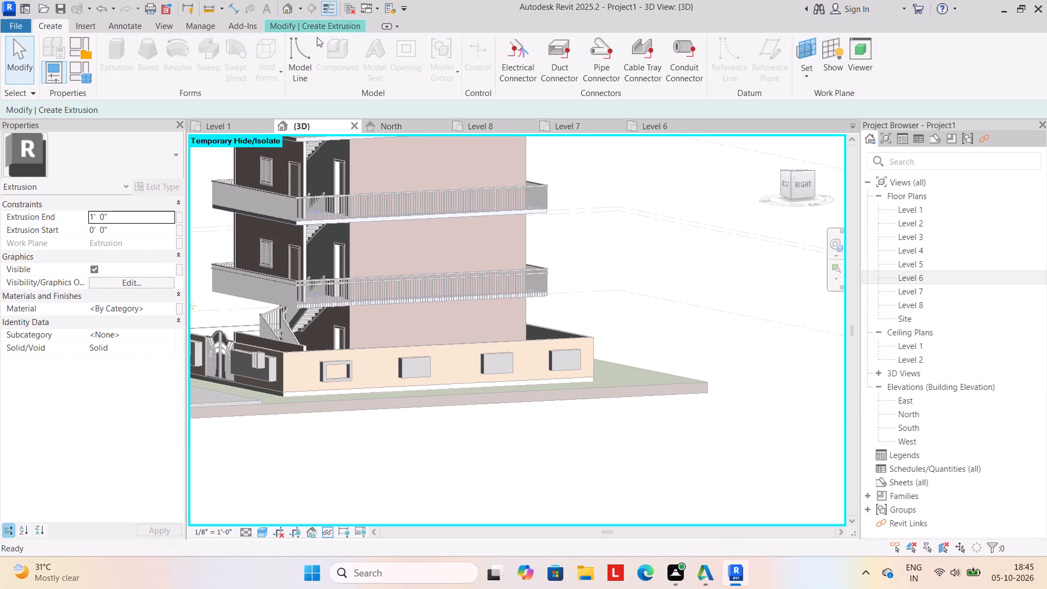
left_click(319, 26)
left_click(511, 49)
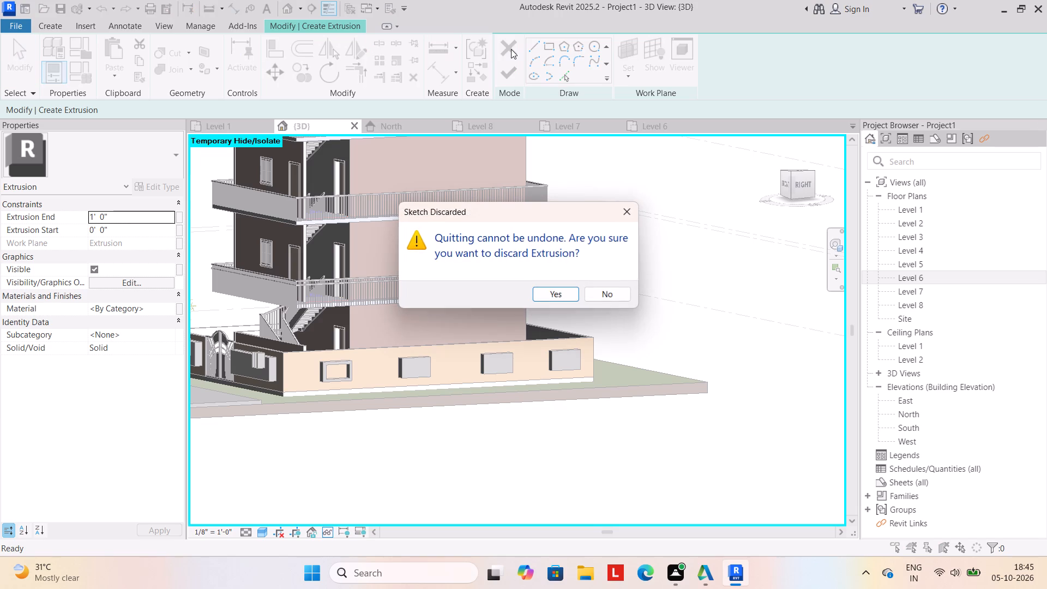
left_click(550, 290)
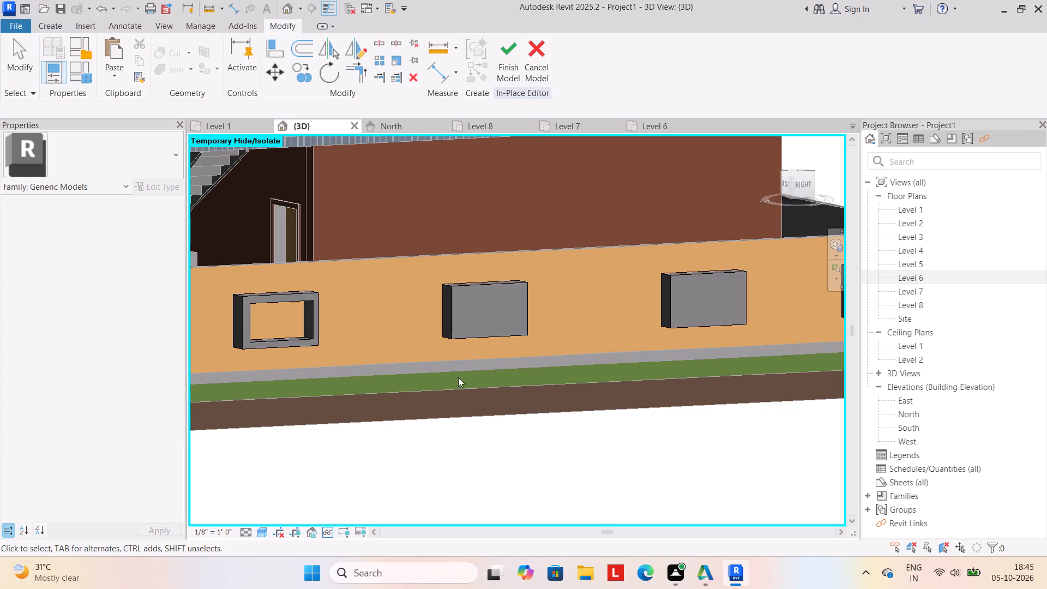
Start a void extrusion in the blocks' in-place model, using the blocks' front face as its work plane.
left_click(462, 336)
scroll(490, 374, "down", 4)
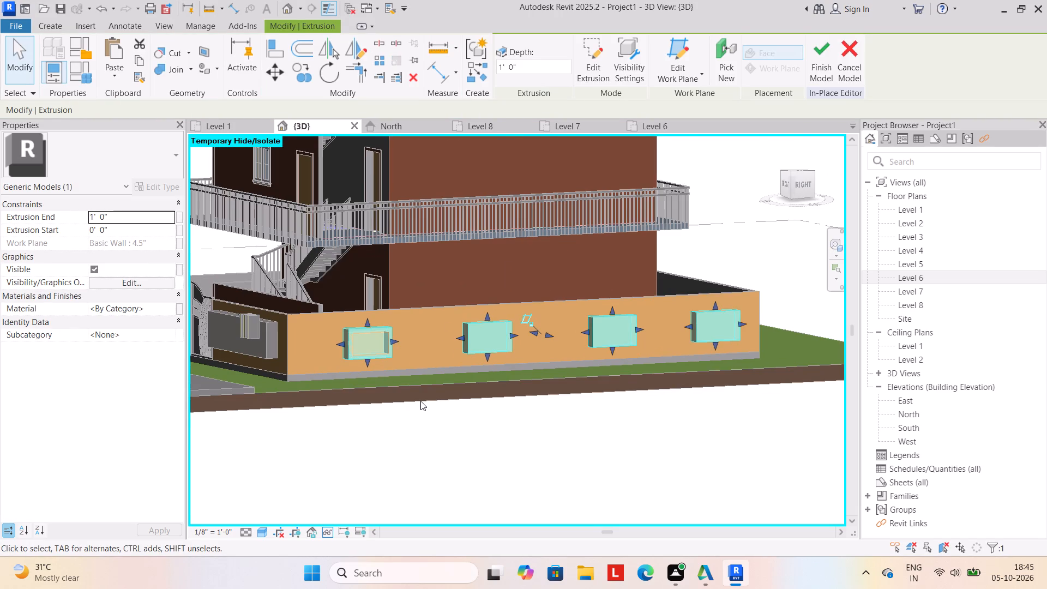
scroll(422, 398, "down", 1)
middle_click_drag(406, 400, 382, 398)
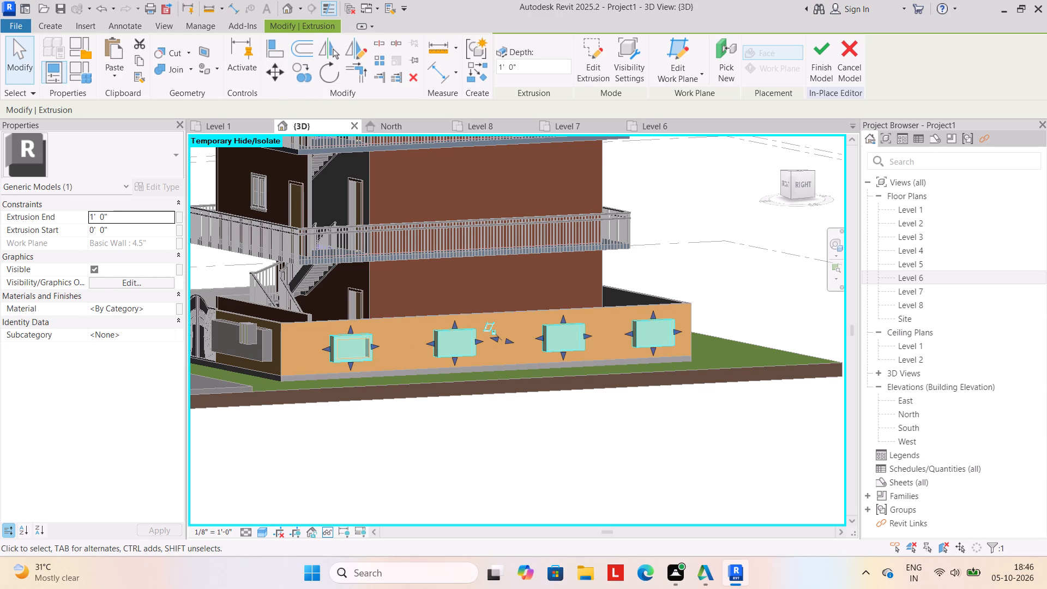
left_click(47, 27)
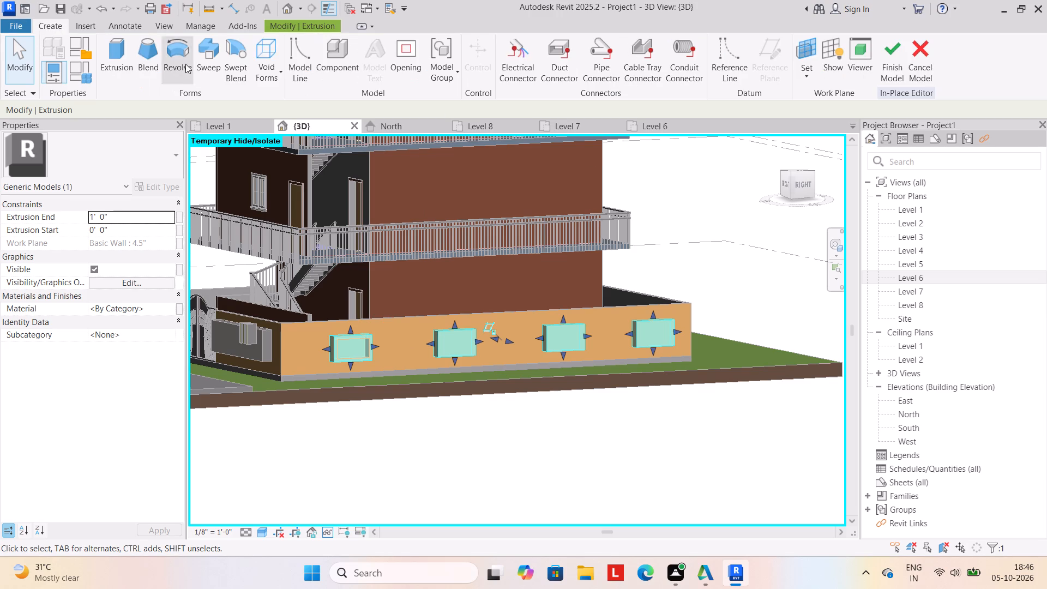
left_click(280, 69)
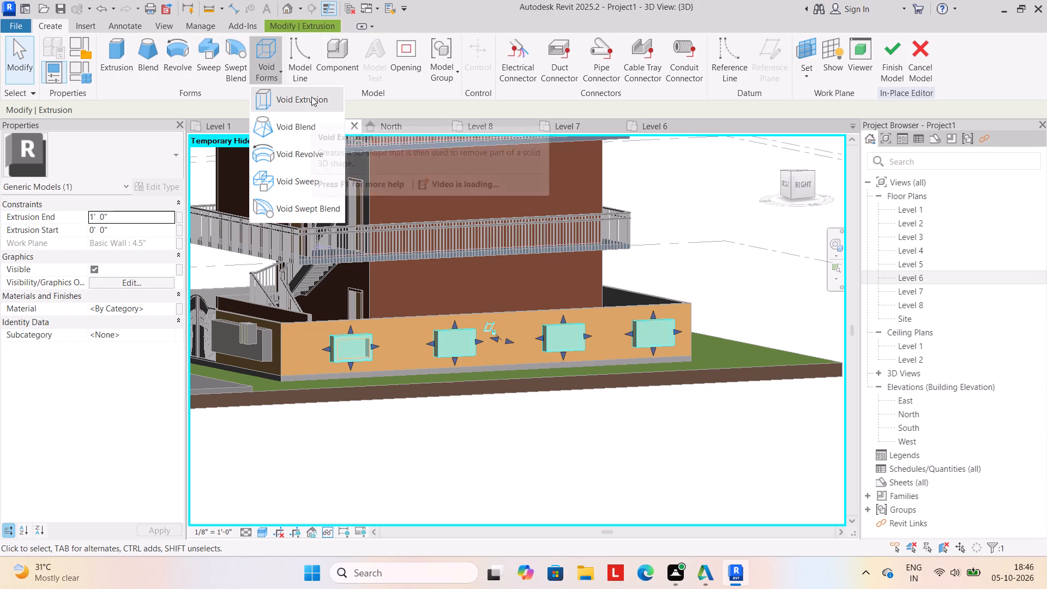
left_click(312, 97)
scroll(489, 347, "up", 4)
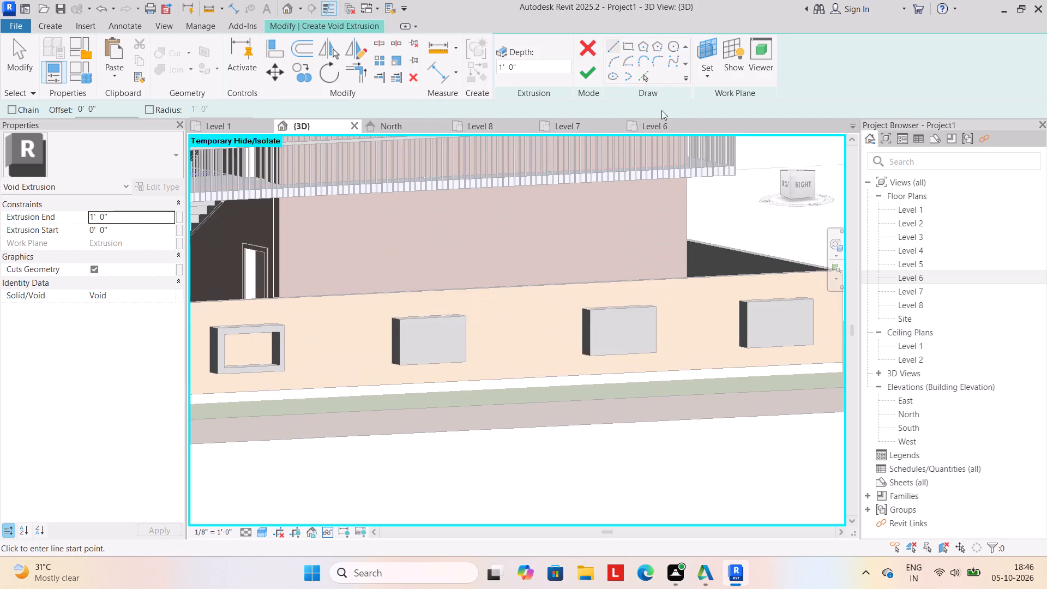
left_click(702, 76)
left_click(719, 126)
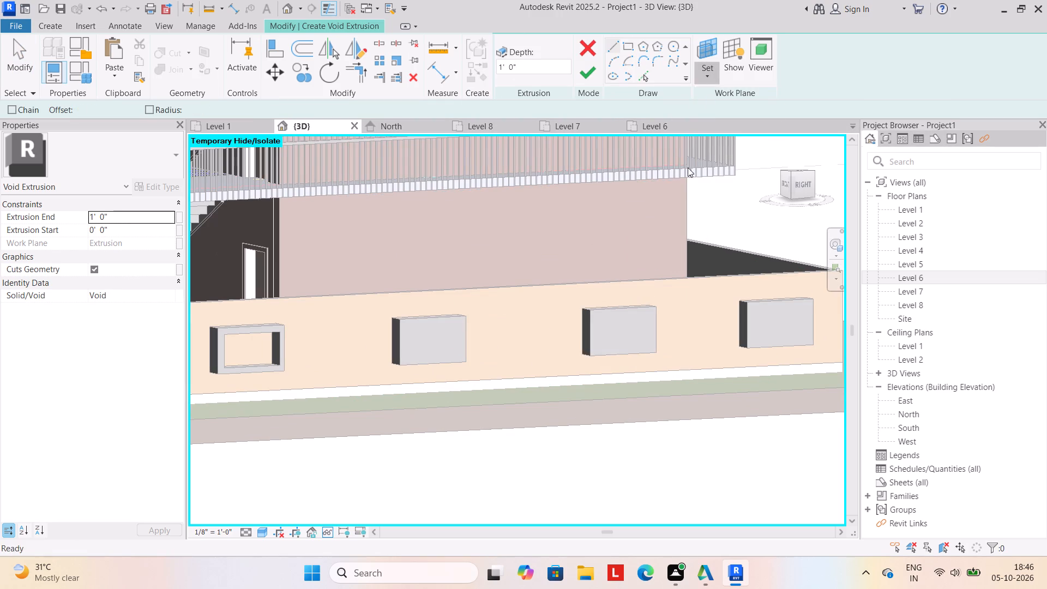
left_click(434, 322)
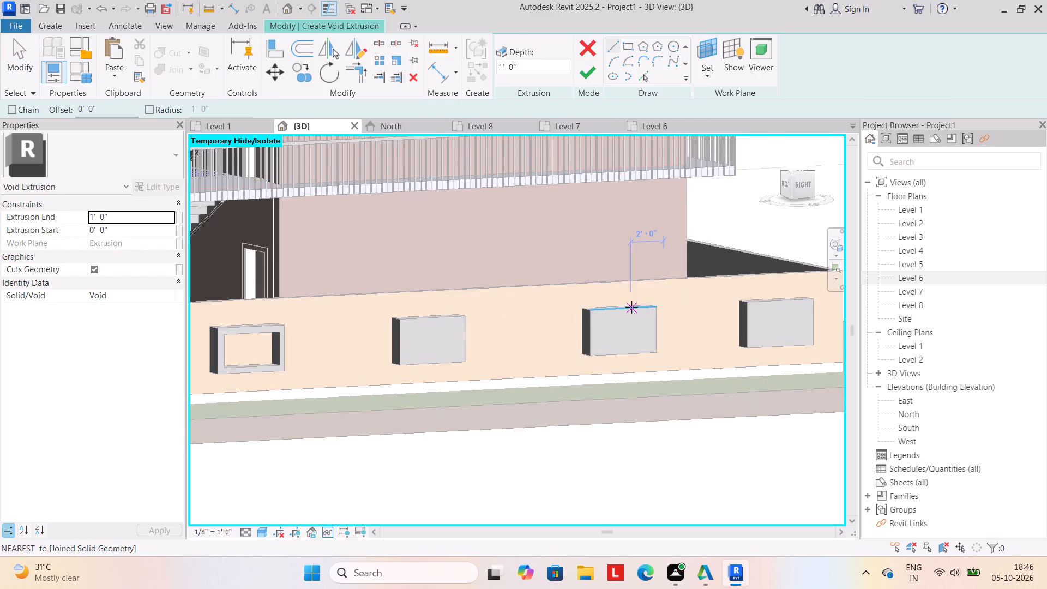
Cut a 1' void in the solid block beside the recessed one using a rectangle about 3'-4" wide, and finish the model.
left_click(630, 44)
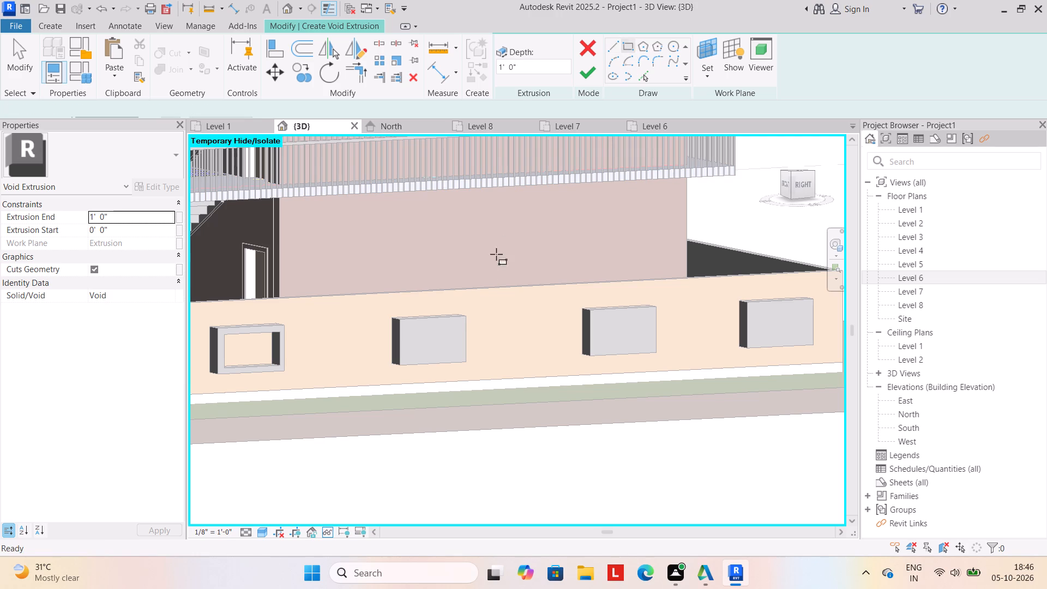
scroll(465, 314, "up", 4)
left_click(363, 337)
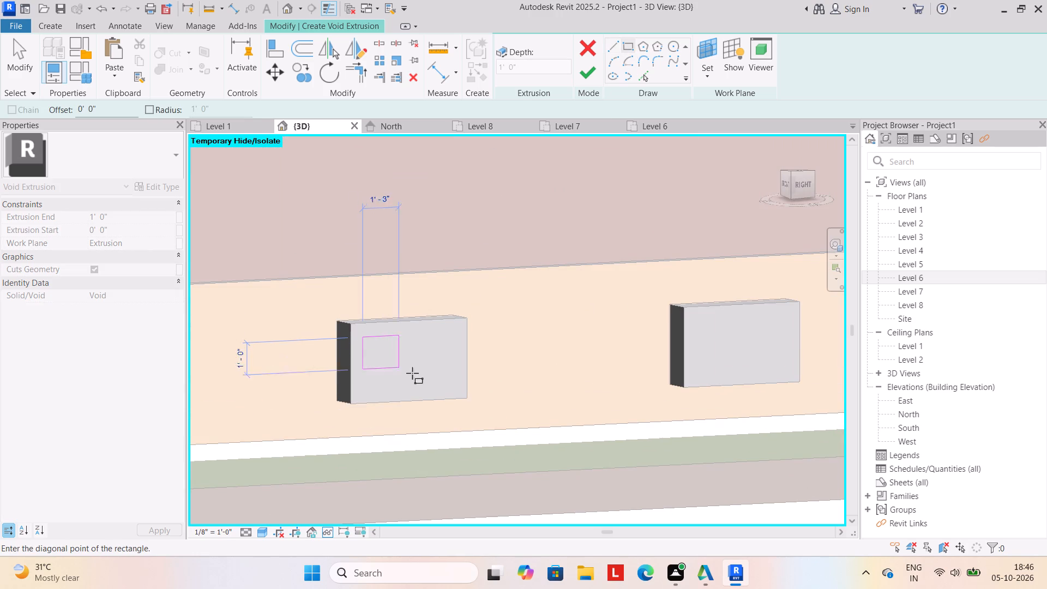
left_click(459, 390)
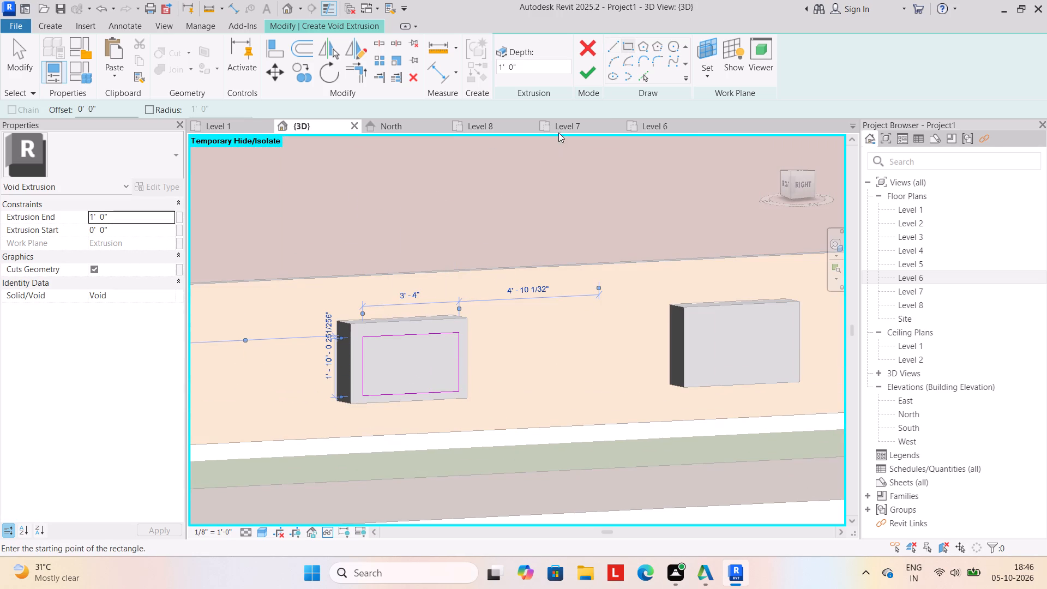
left_click(590, 74)
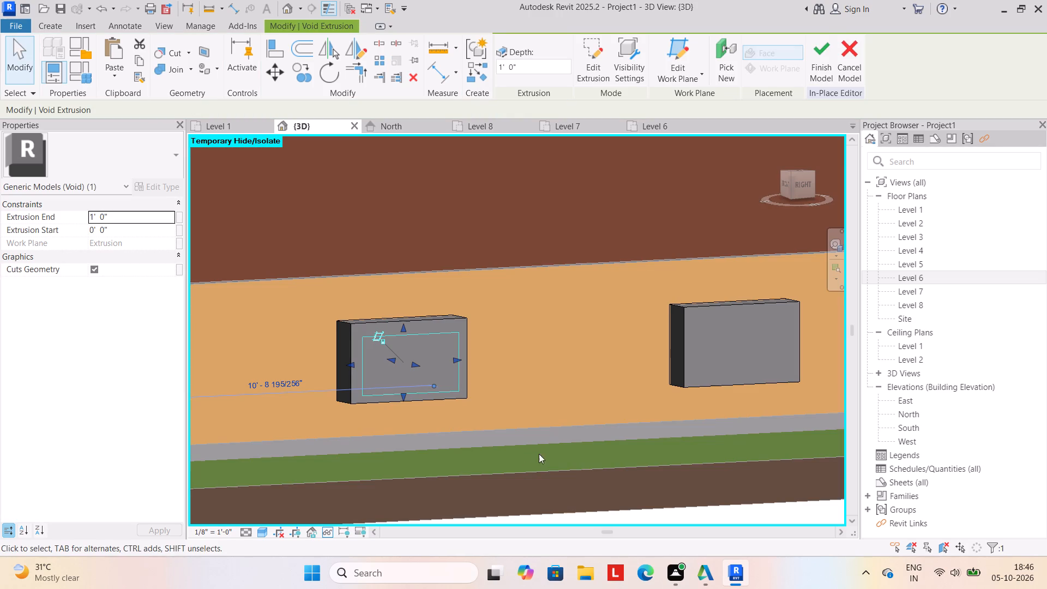
left_click(826, 44)
Reopen the in-place model of the side wall blocks for editing.
middle_click_drag(579, 370, 430, 315)
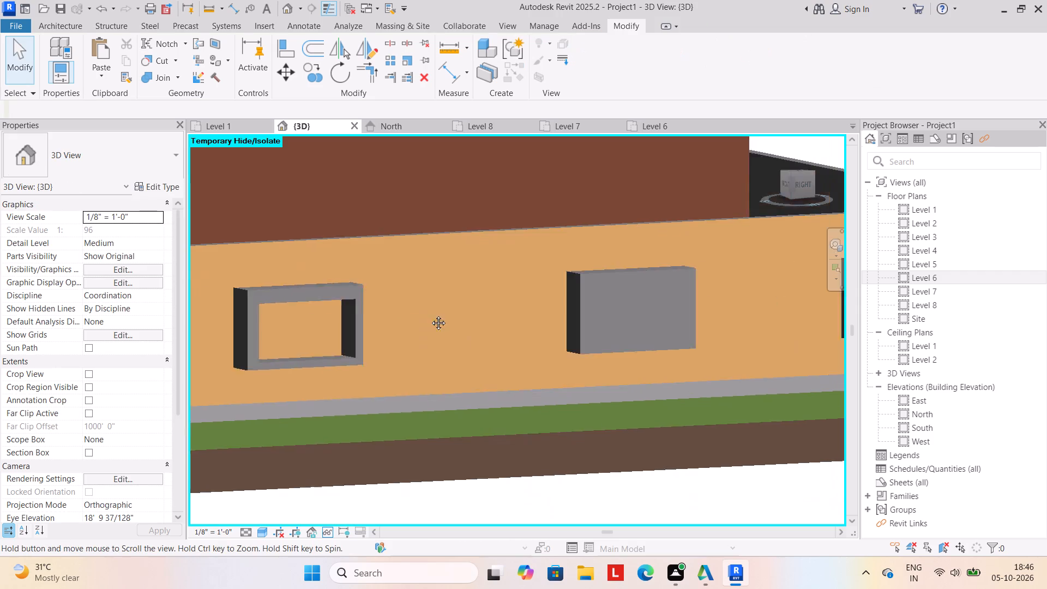
middle_click_drag(430, 315, 428, 313)
scroll(428, 317, "down", 3)
scroll(483, 323, "down", 1)
scroll(515, 354, "down", 2)
middle_click_drag(516, 356, 498, 405)
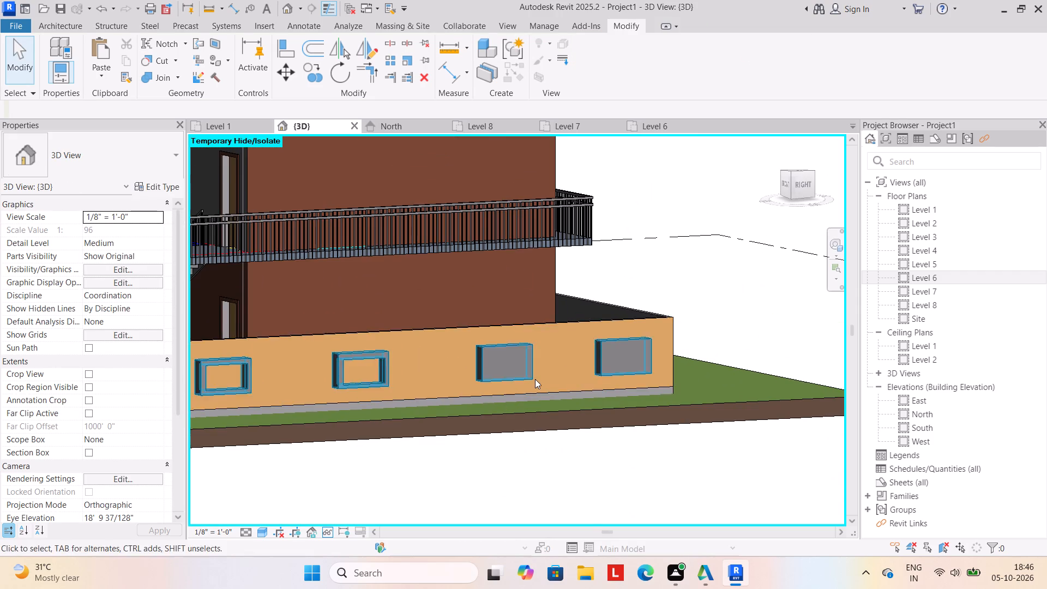
scroll(535, 379, "up", 2)
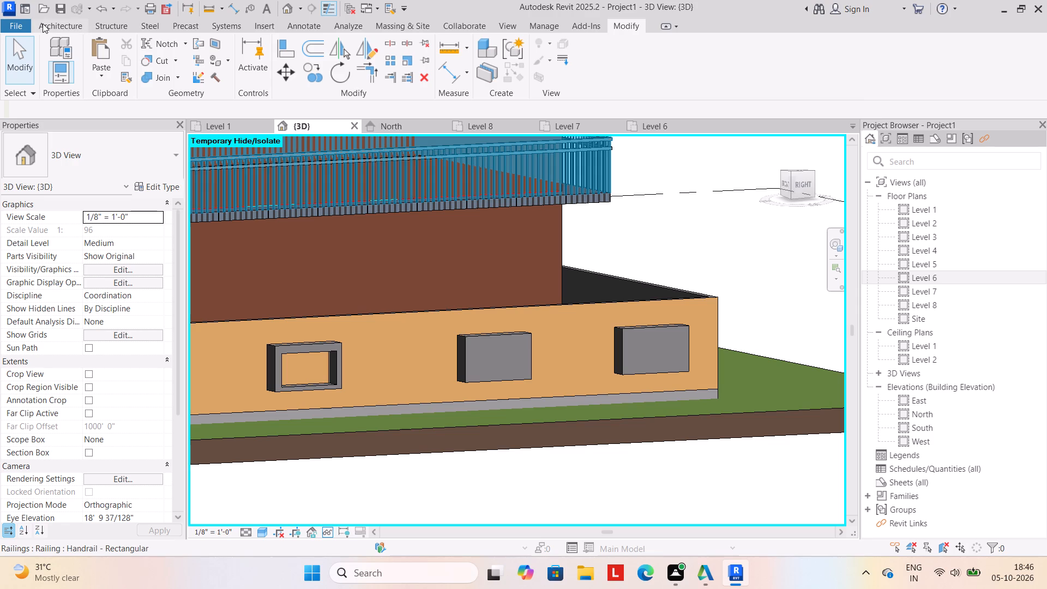
left_click(43, 23)
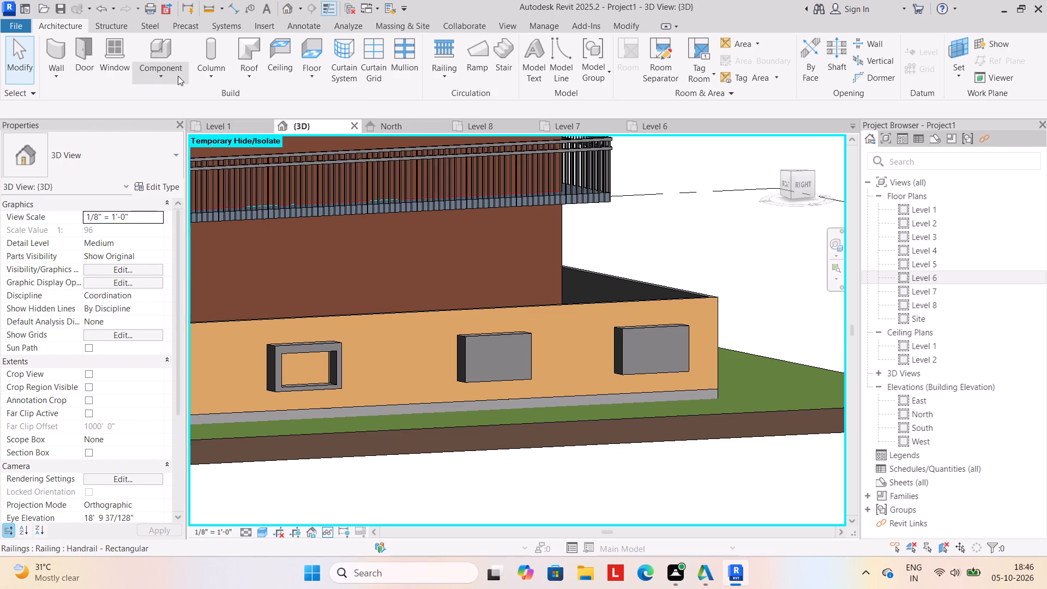
left_click(462, 360)
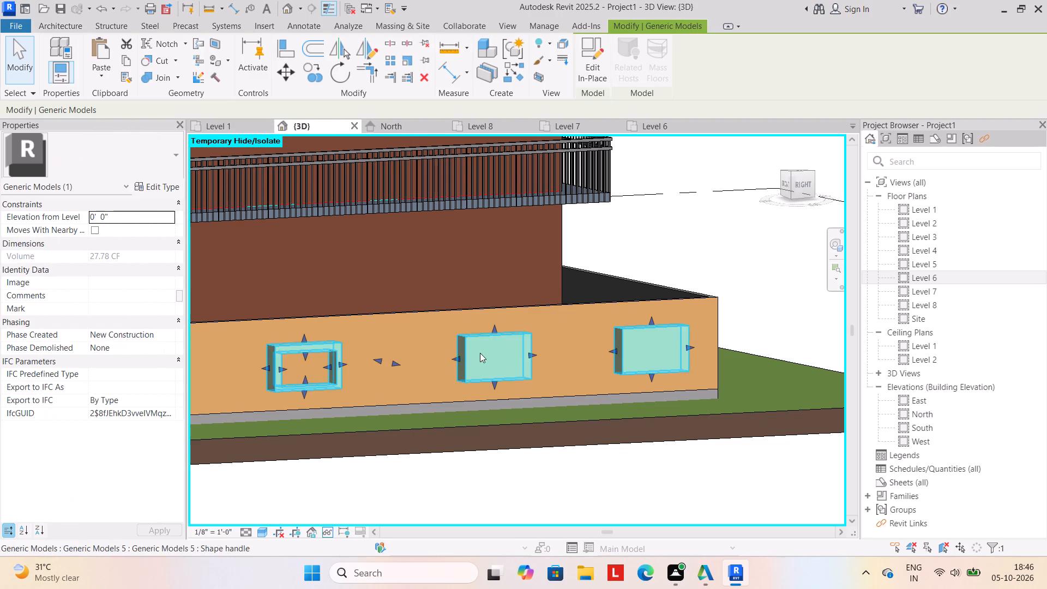
left_click(596, 69)
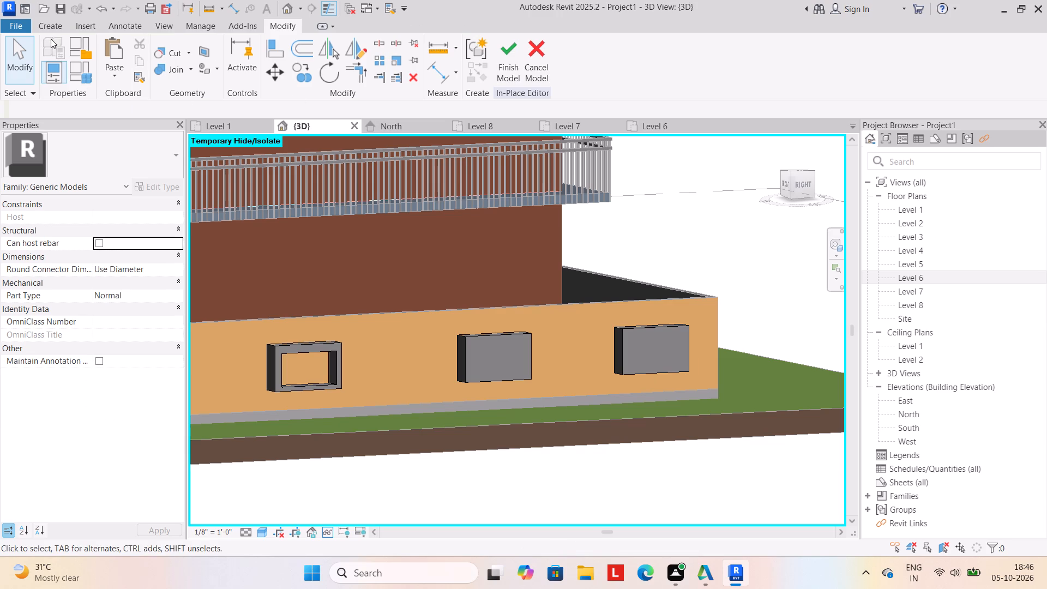
Cut 1' voids in the two remaining solid blocks using aligned rectangles about 3'-2" and 2'-11" wide, then finish the model.
left_click(44, 22)
left_click(275, 67)
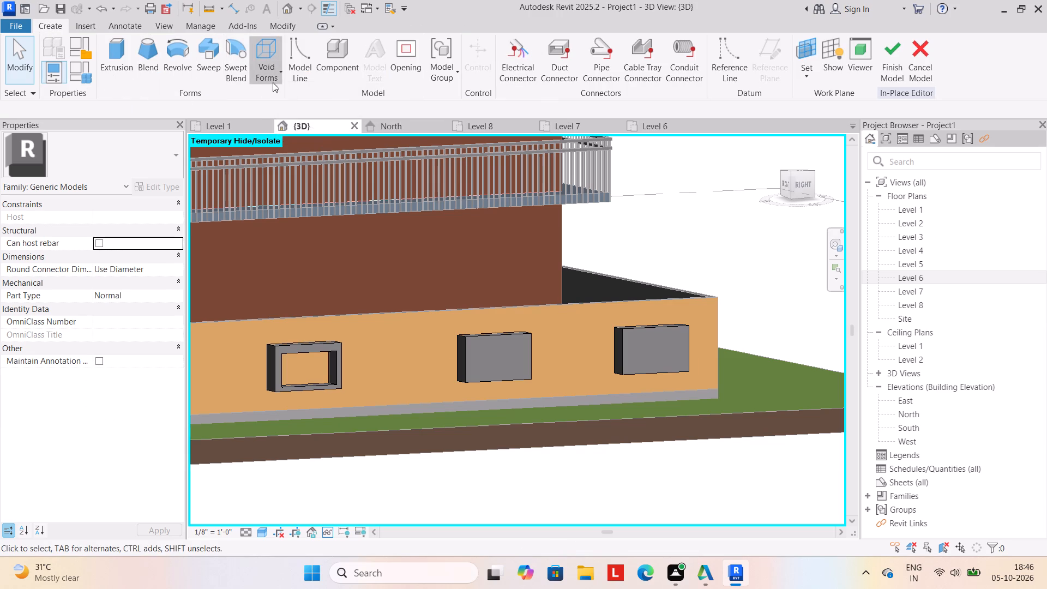
left_click(300, 99)
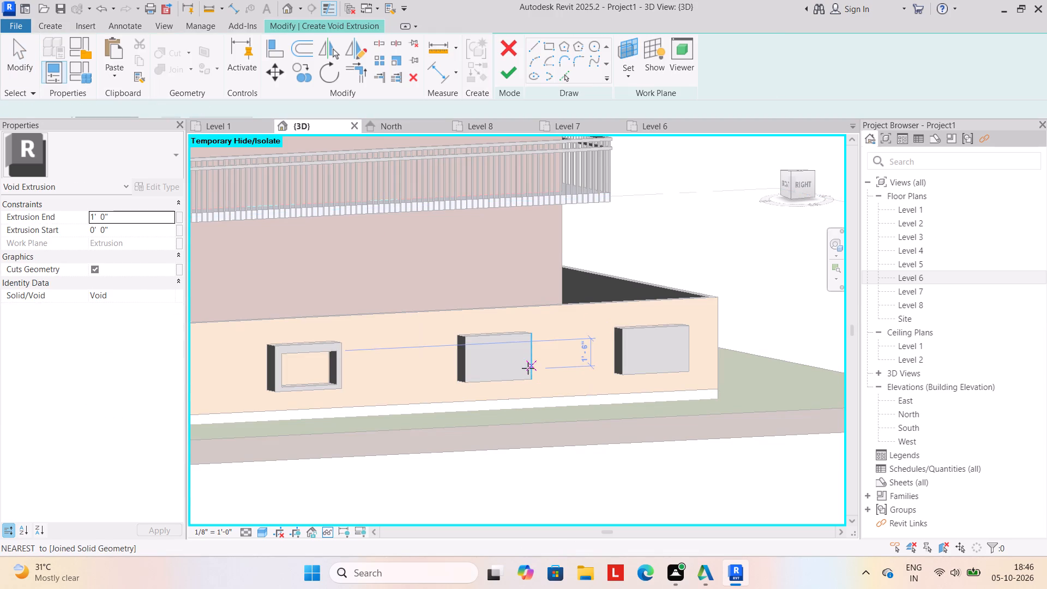
scroll(528, 368, "up", 4)
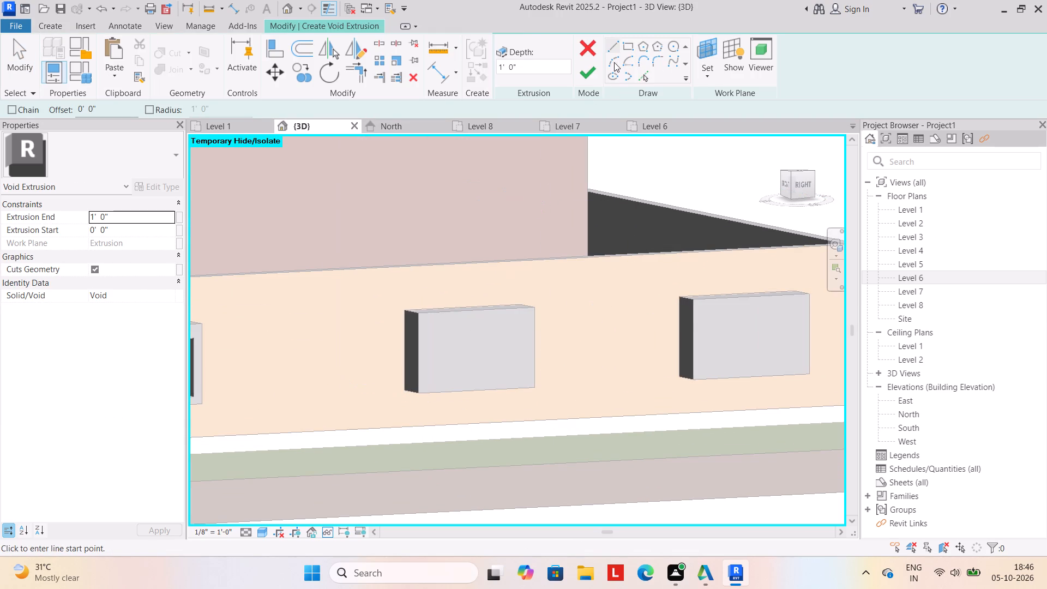
left_click(630, 46)
left_click_drag(433, 323, 439, 329)
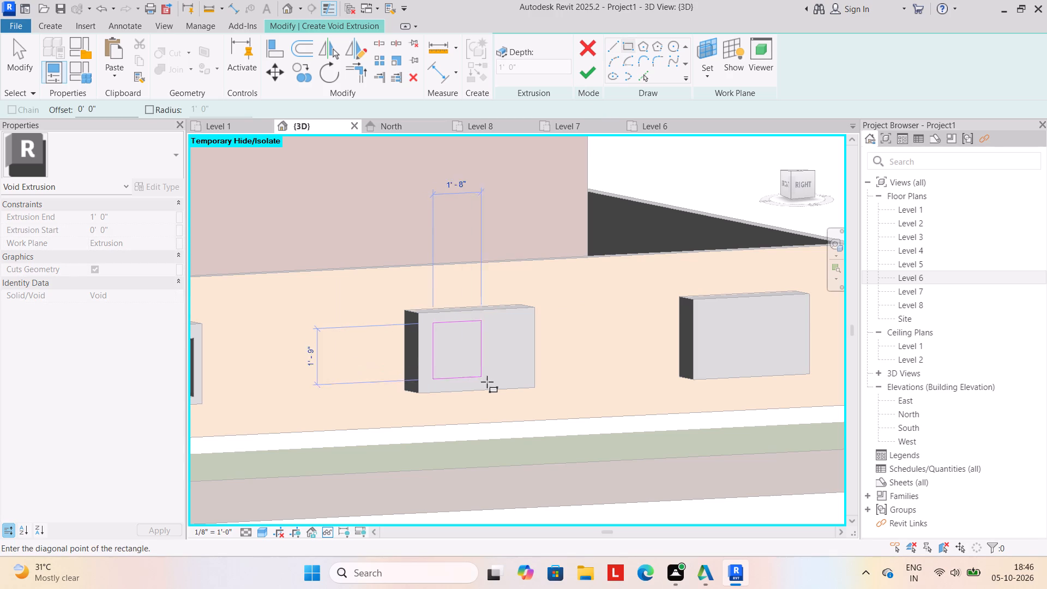
left_click(526, 376)
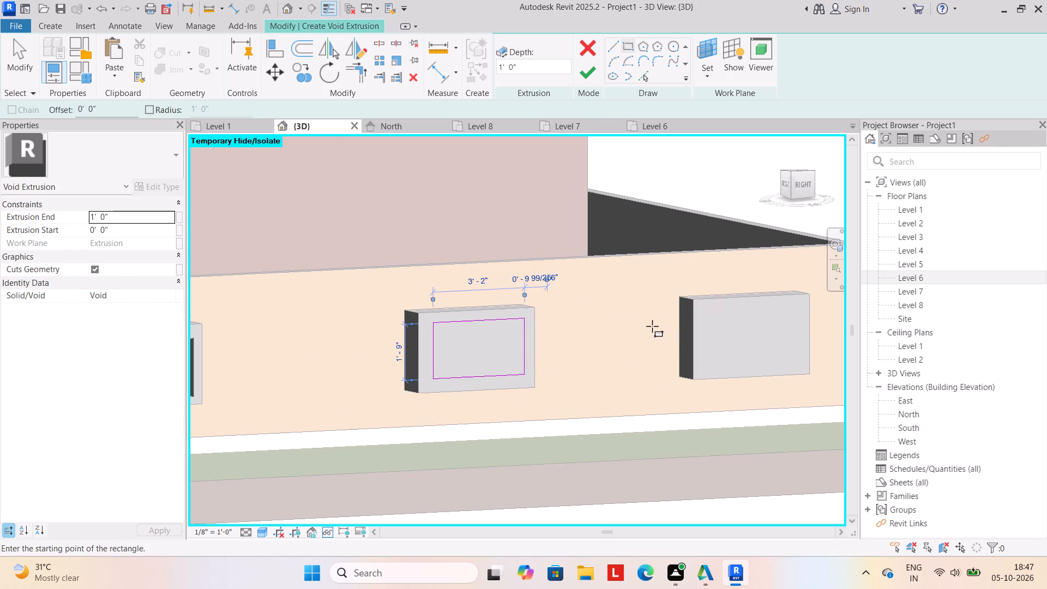
left_click(712, 309)
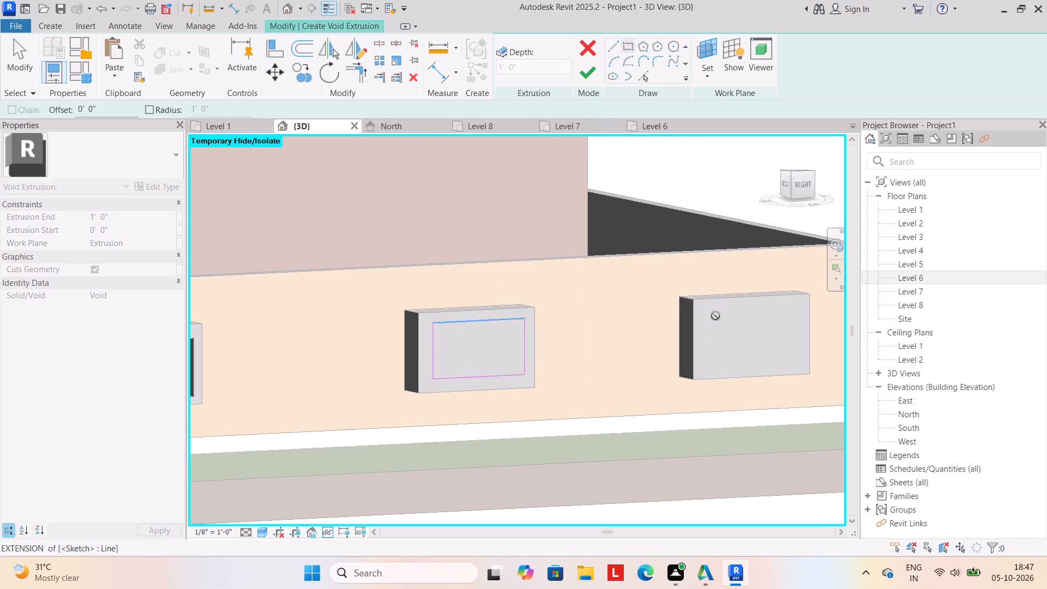
left_click(795, 361)
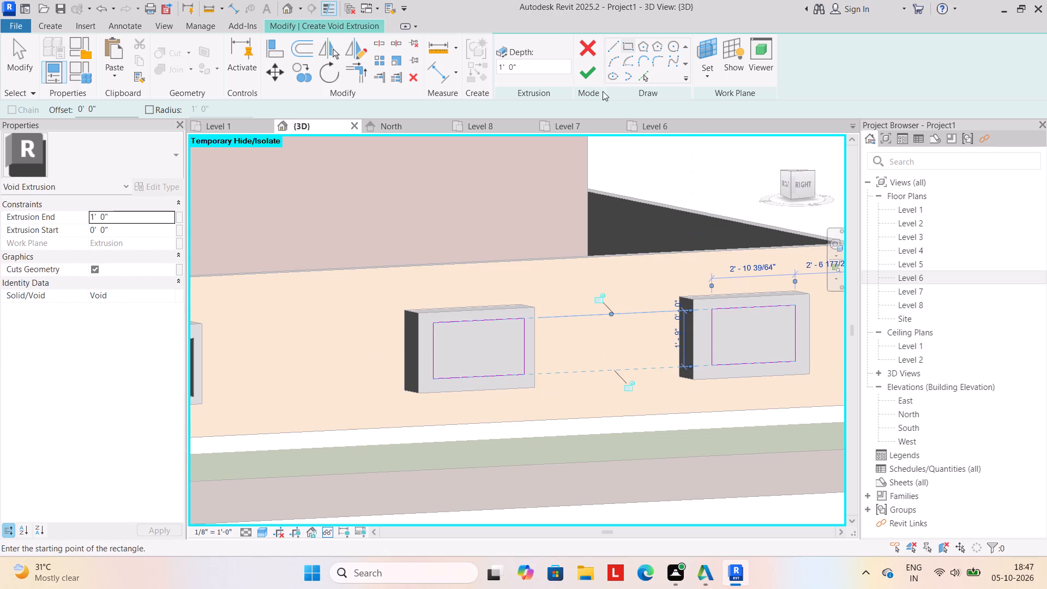
left_click(590, 78)
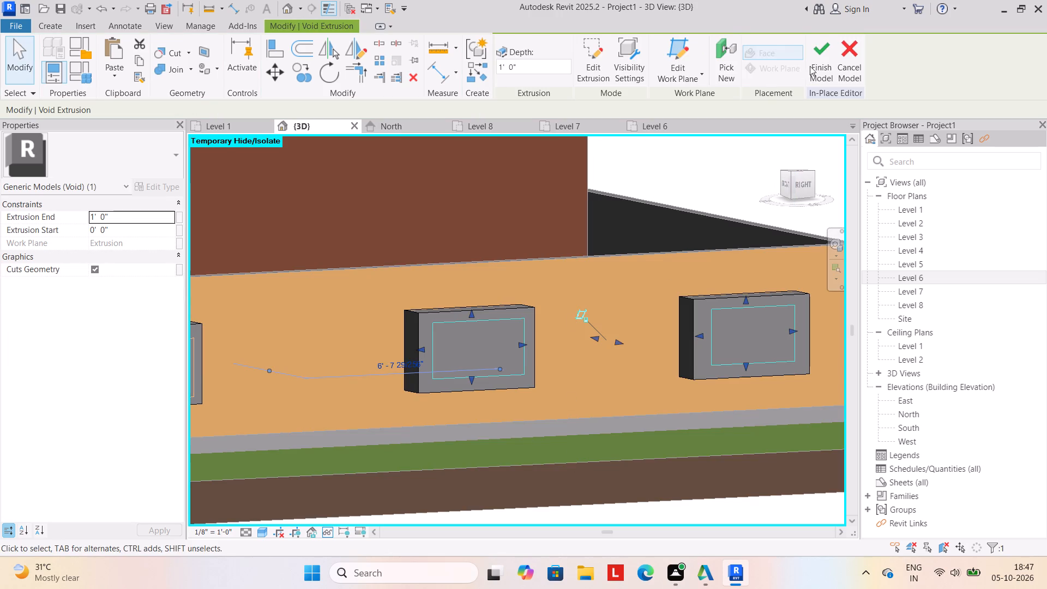
left_click(821, 63)
Examine the row of four recessed blocks along the side compound wall from several angles.
scroll(552, 430, "down", 3)
middle_click_drag(546, 420, 570, 347)
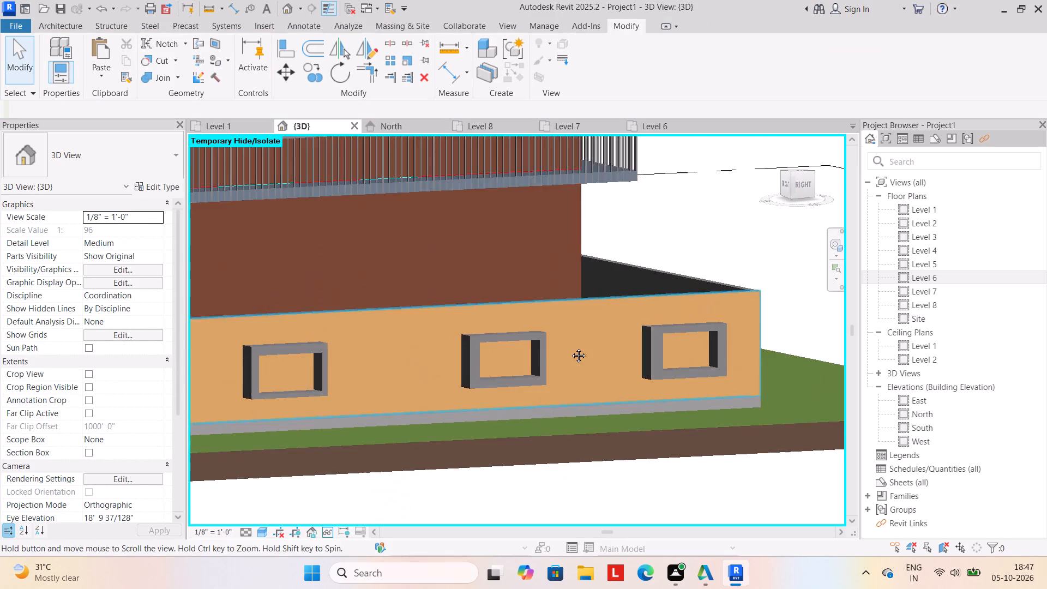
middle_click_drag(570, 347, 588, 304)
scroll(591, 314, "down", 4)
scroll(582, 376, "down", 3)
key("Escape")
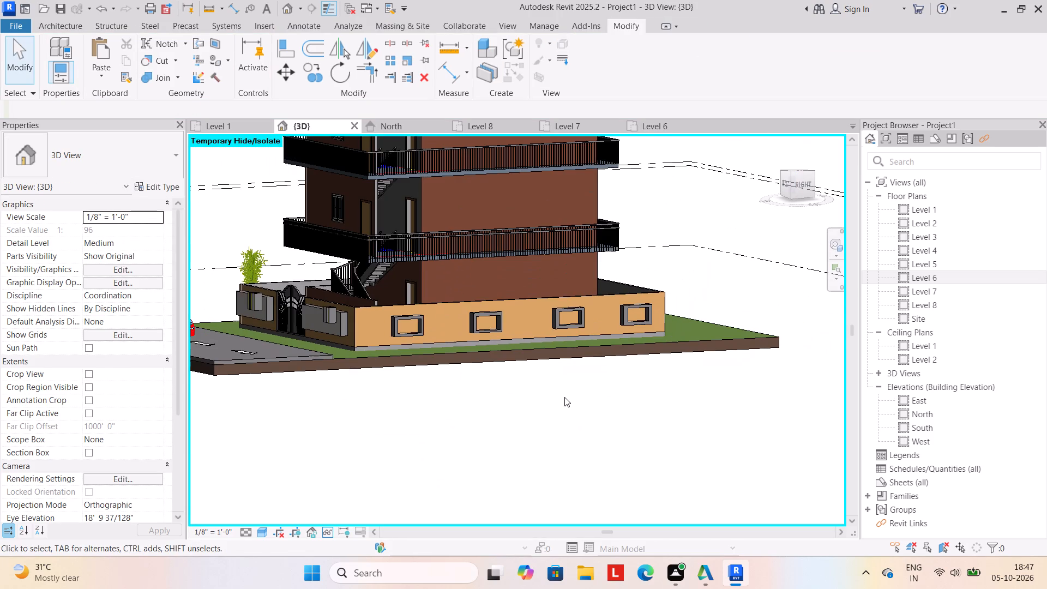
middle_click_drag(516, 453, 487, 431, "shift")
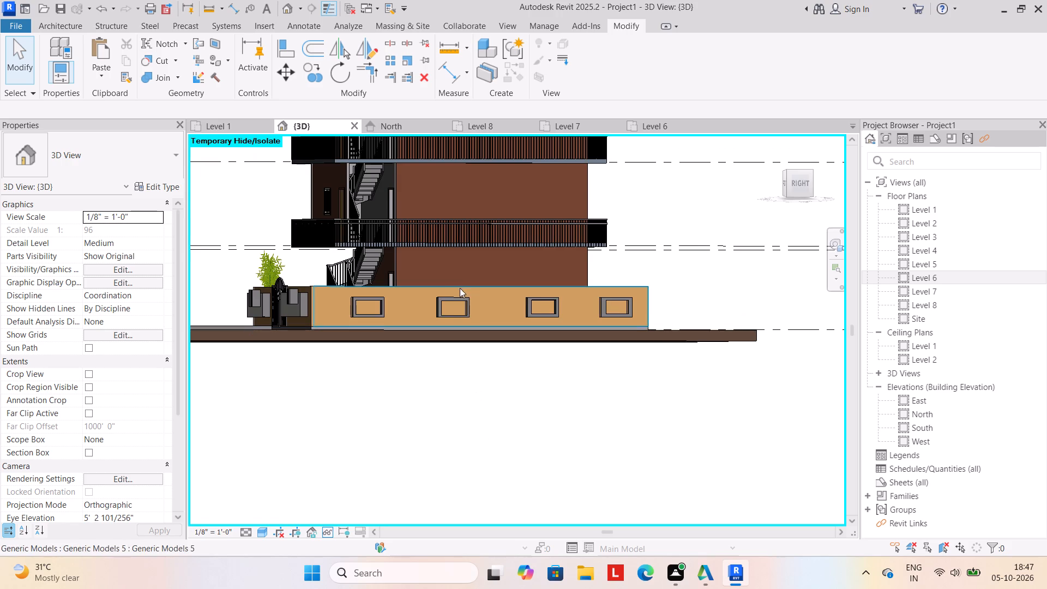
middle_click_drag(475, 310, 476, 348)
middle_click_drag(476, 362, 473, 405, "shift")
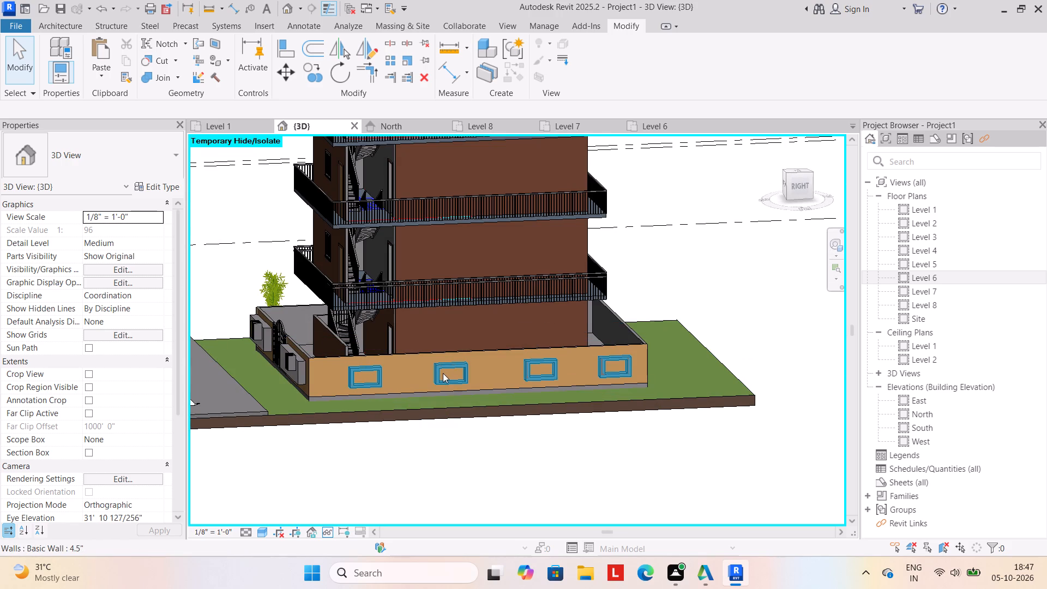
Edit the side wall's in-place block model, paint the front faces of the four recessed blocks with Parking Stripe, and finish the model.
left_click(443, 372)
left_click(585, 68)
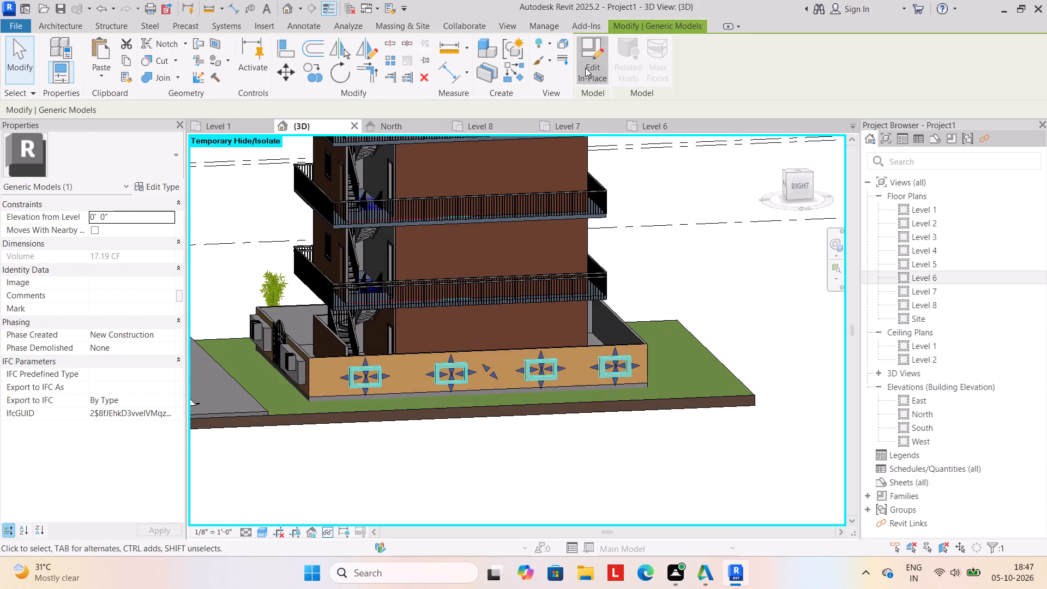
left_click(220, 68)
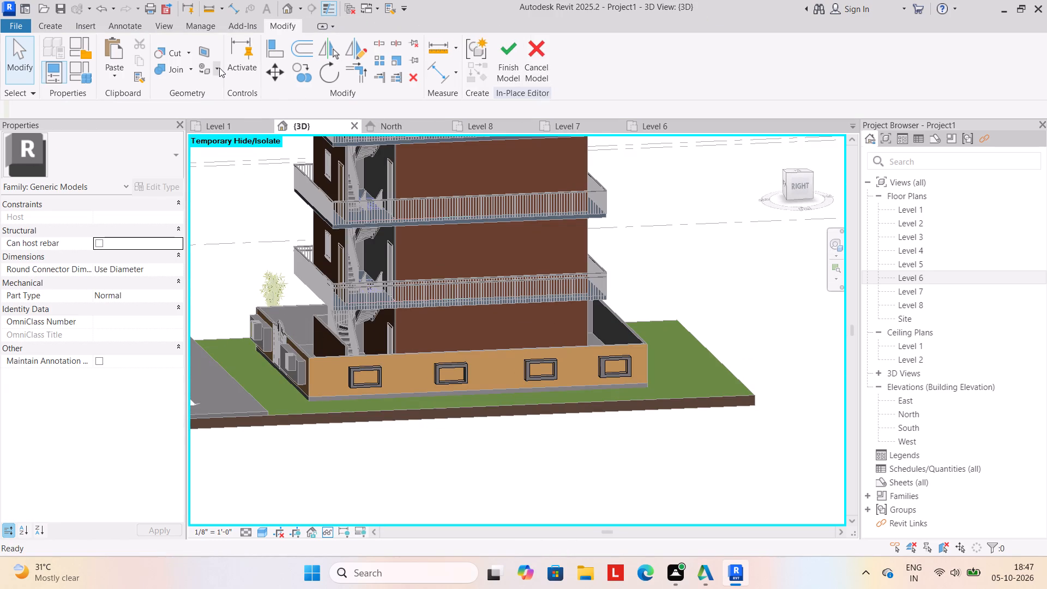
left_click(249, 87)
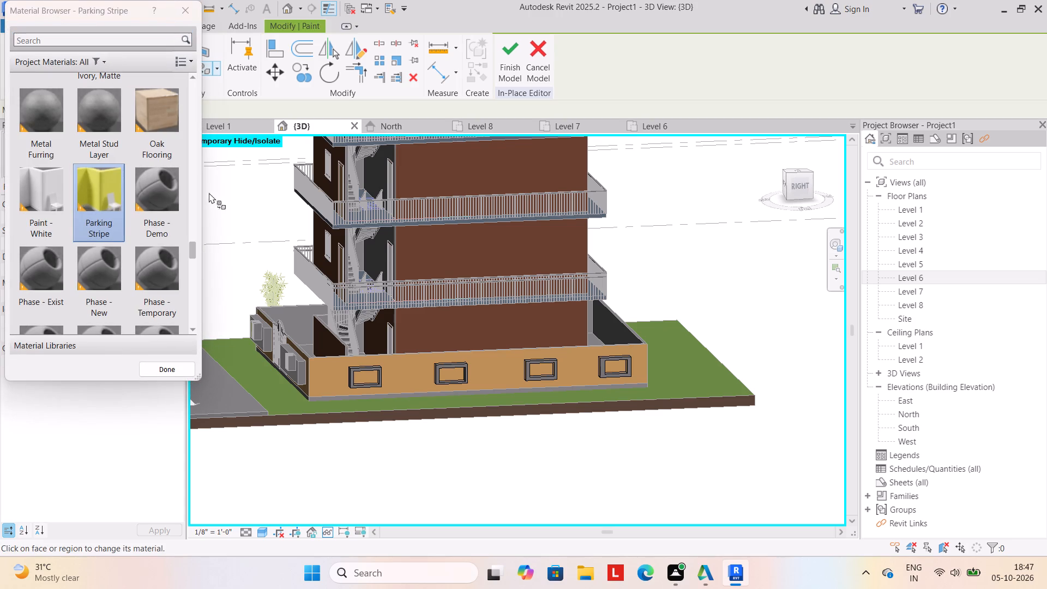
left_click(87, 181)
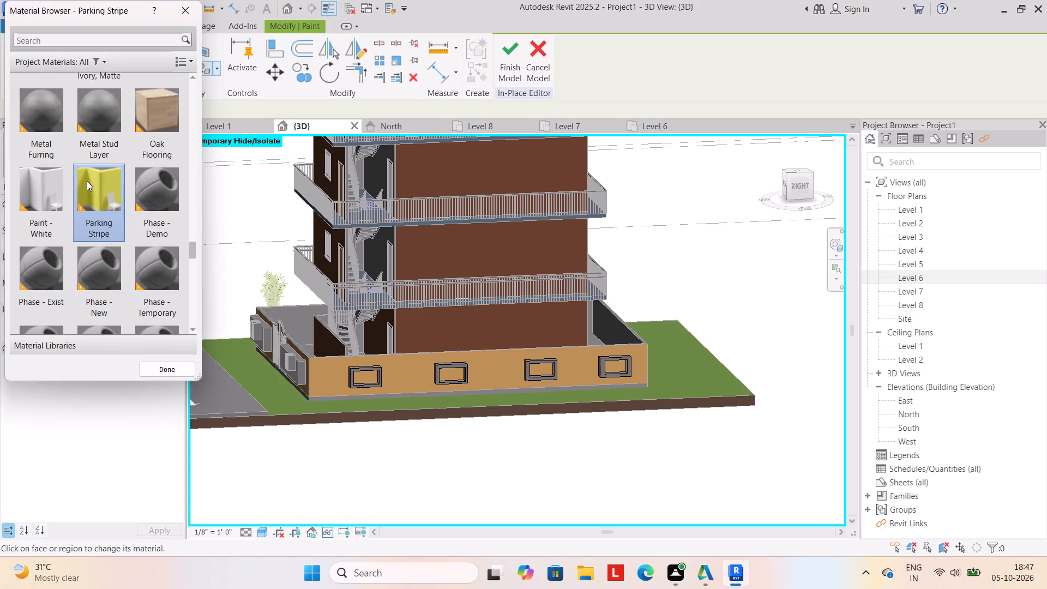
left_click(351, 368)
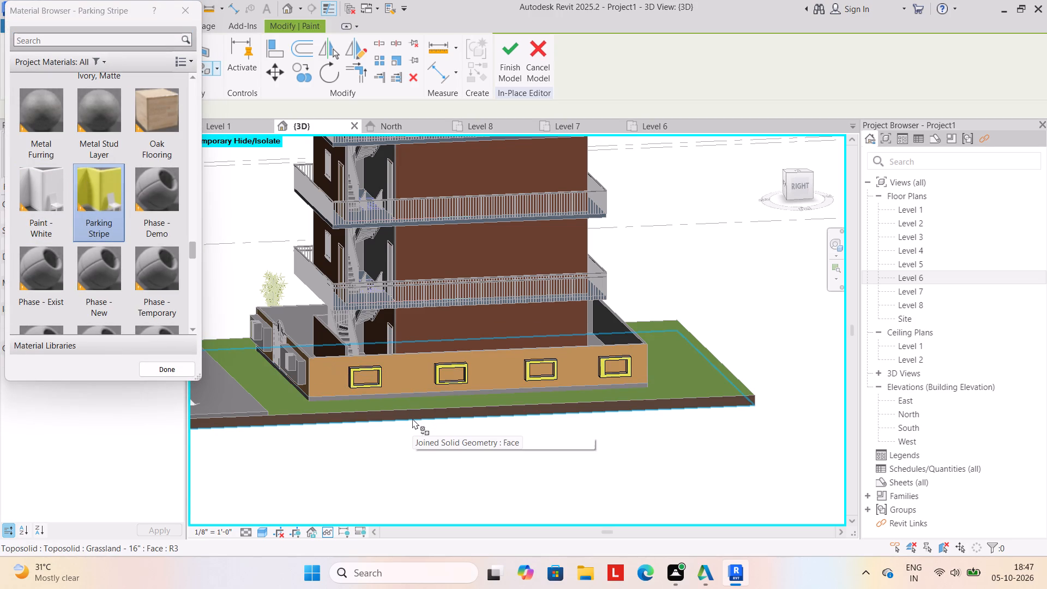
left_click(507, 48)
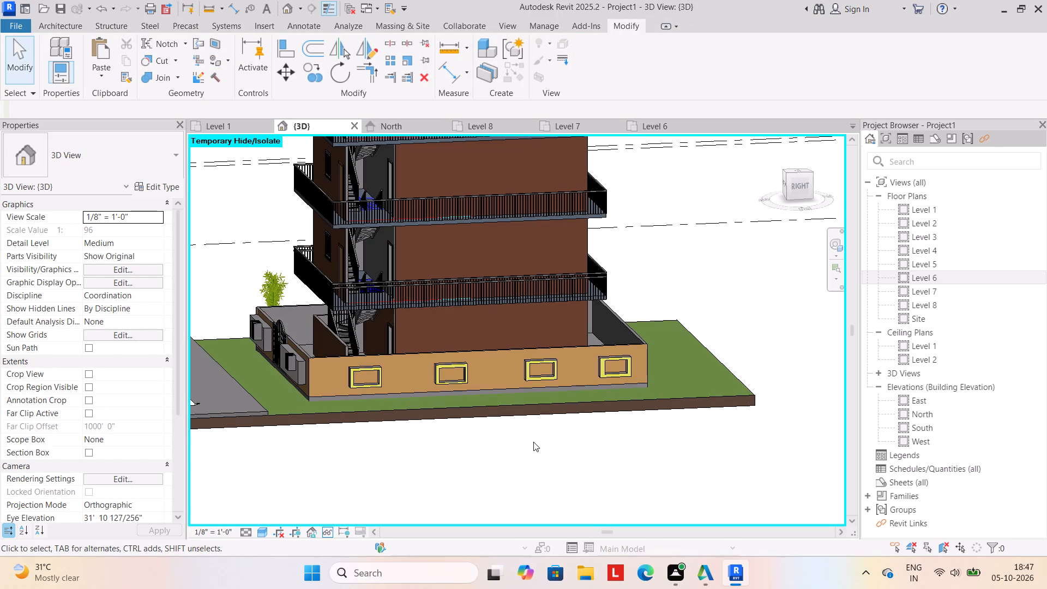
Temporarily hide the bamboo plant standing in front of the plain compound wall on the opposite side of the building.
middle_click_drag(494, 468, 719, 476, "shift")
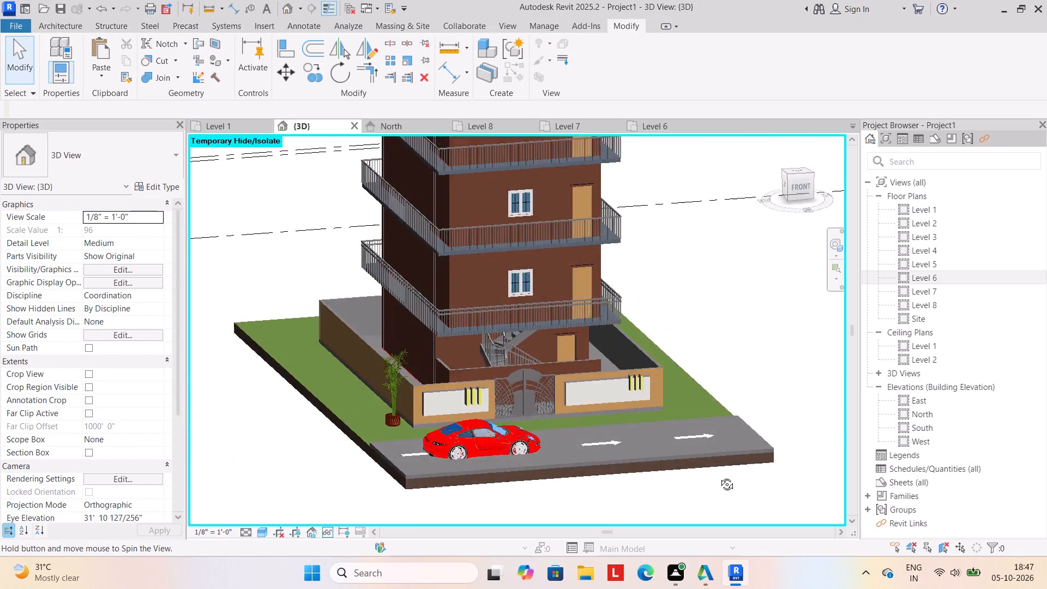
middle_click_drag(719, 476, 729, 473, "shift")
middle_click_drag(368, 480, 527, 482, "shift")
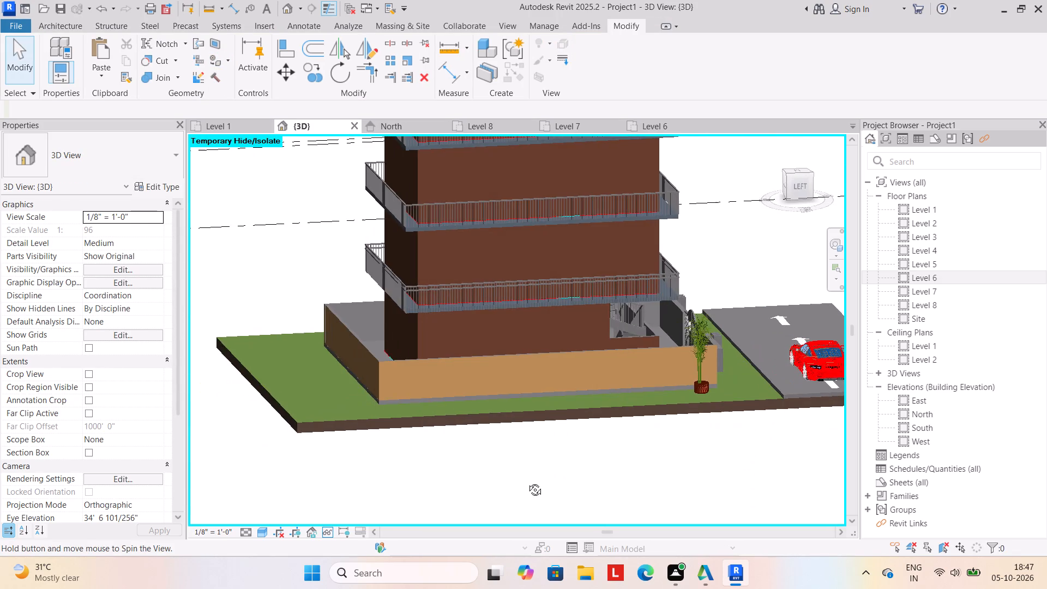
middle_click_drag(527, 482, 507, 482, "shift")
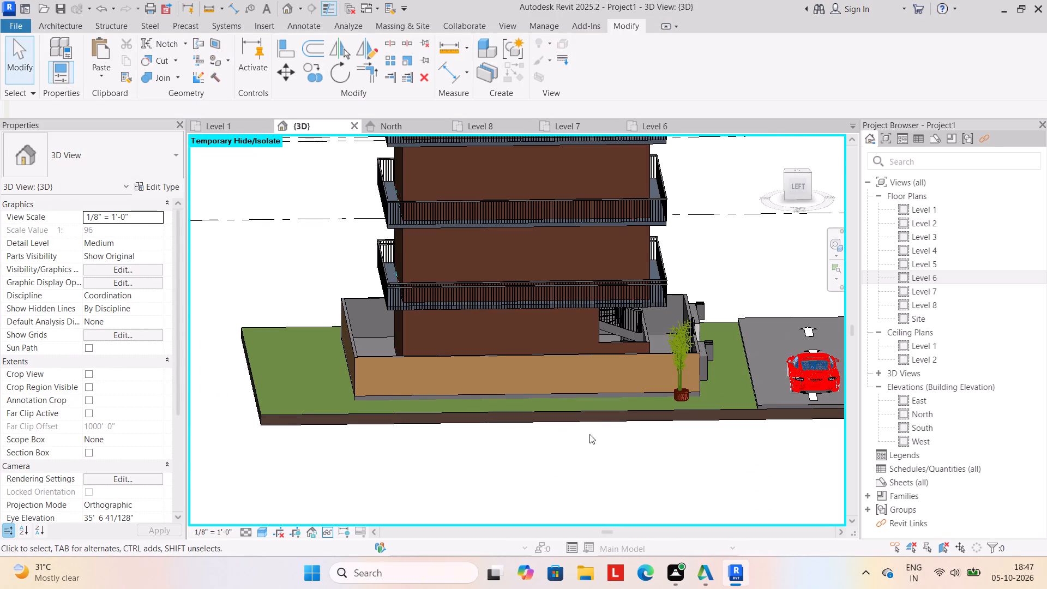
scroll(617, 391, "up", 4)
left_click(735, 403)
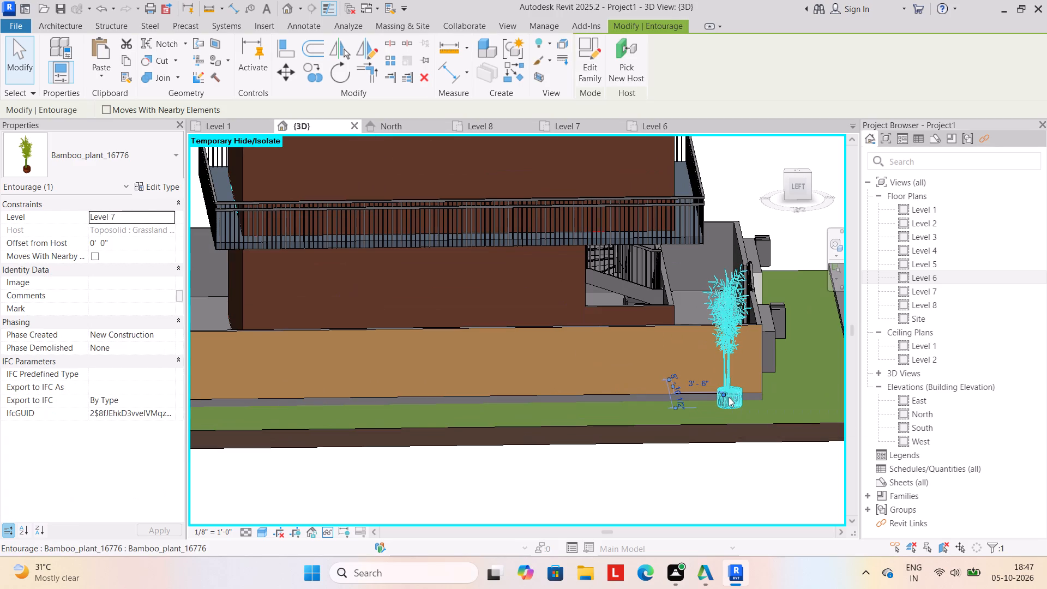
type("HH")
scroll(514, 375, "down", 1)
middle_click_drag(515, 376, 520, 369)
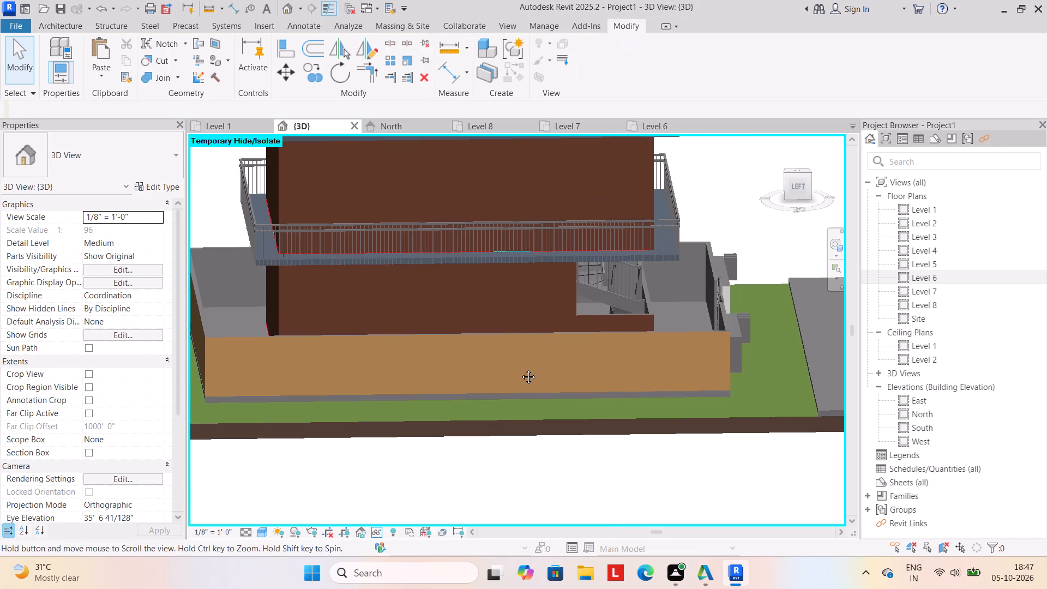
middle_click_drag(520, 369, 527, 354)
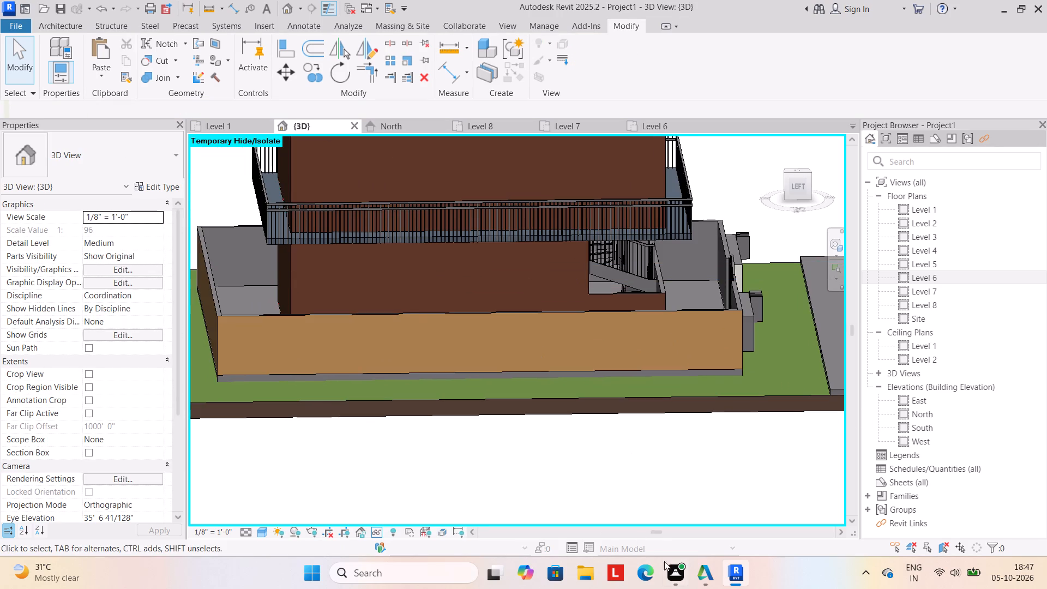
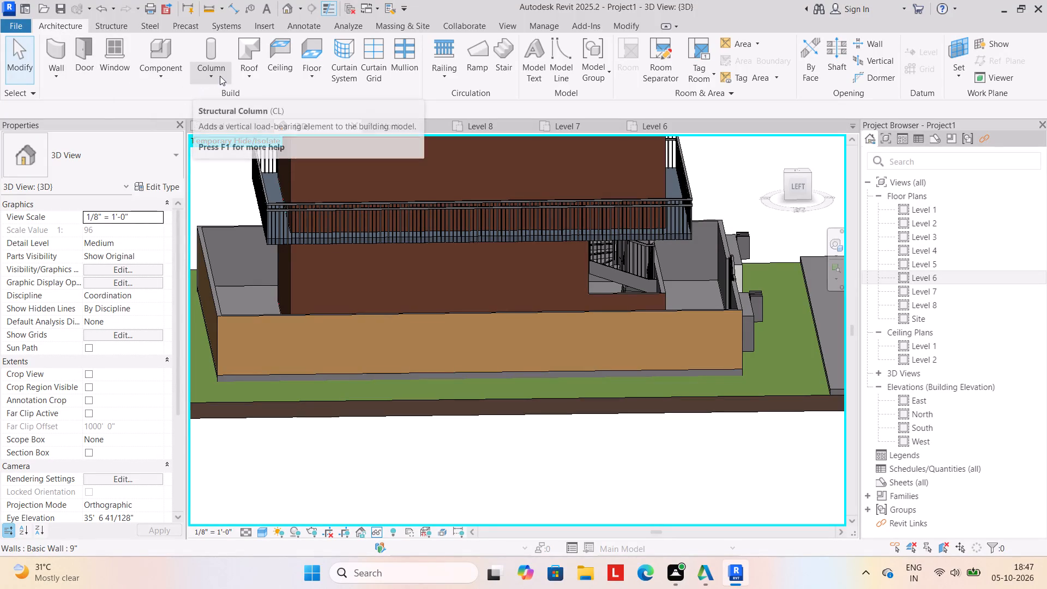
Start a new in-place model in the Generic Models category, keeping the suggested name.
left_click(159, 77)
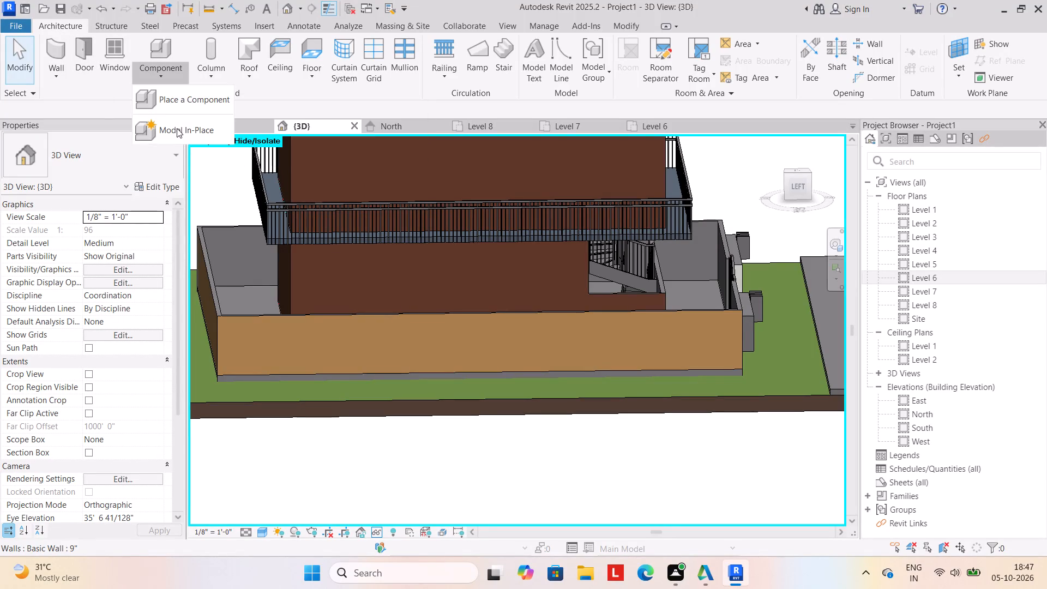
left_click(177, 129)
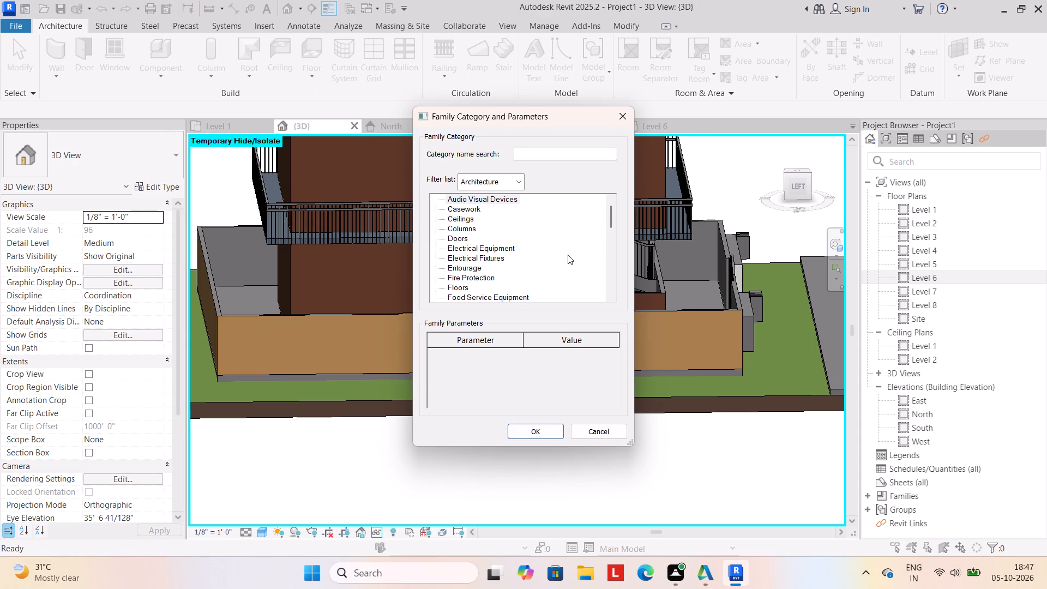
scroll(566, 275, "down", 4)
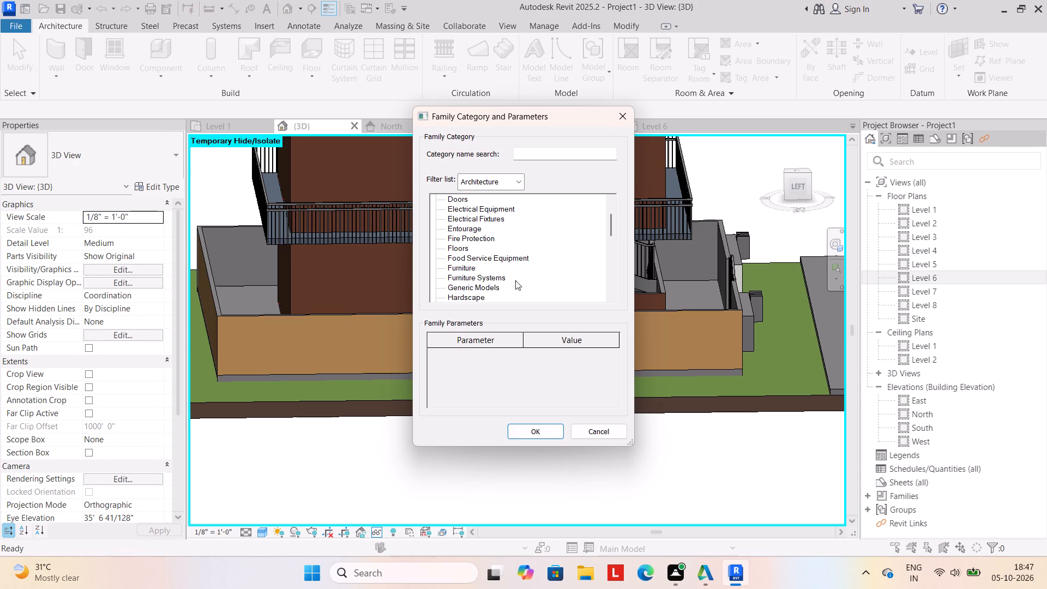
left_click(492, 289)
left_click(546, 426)
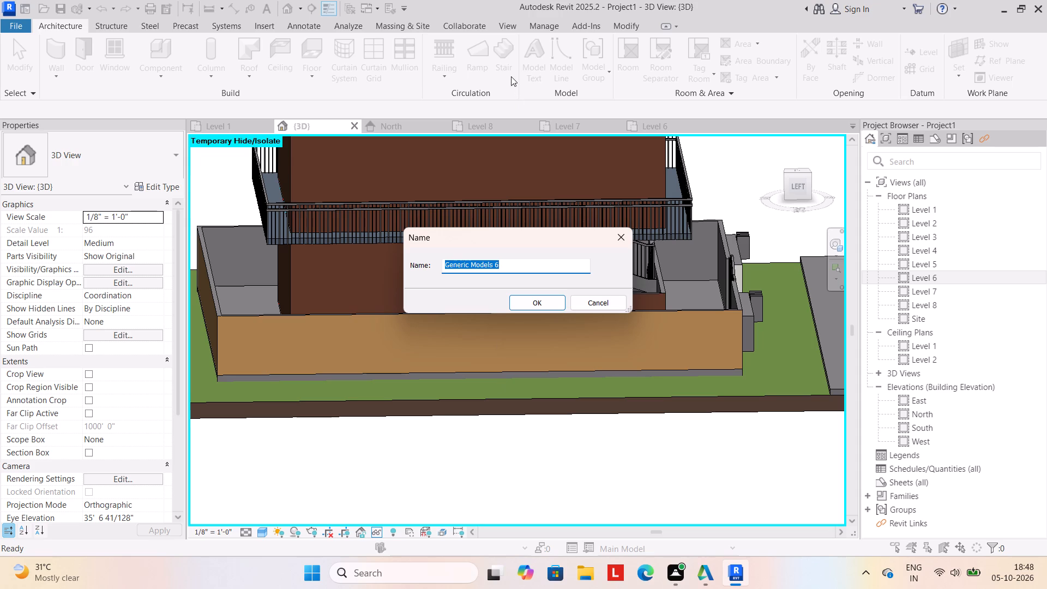
left_click(539, 306)
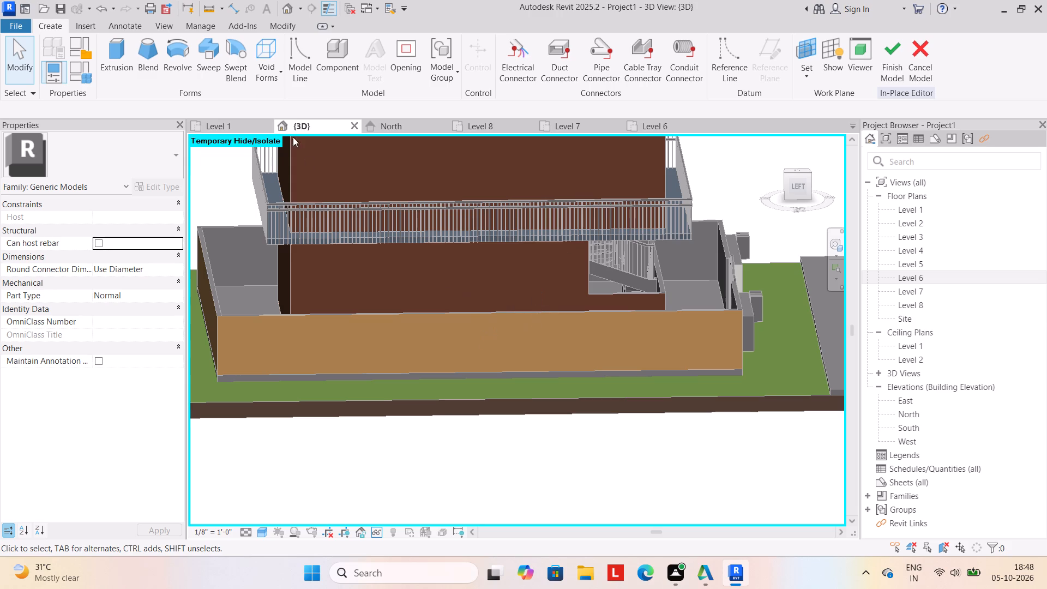
Begin an extrusion on the plain compound wall's outer face and sketch a rectangle about 4'-0" by 2'-6" near the end away from the road.
left_click(117, 56)
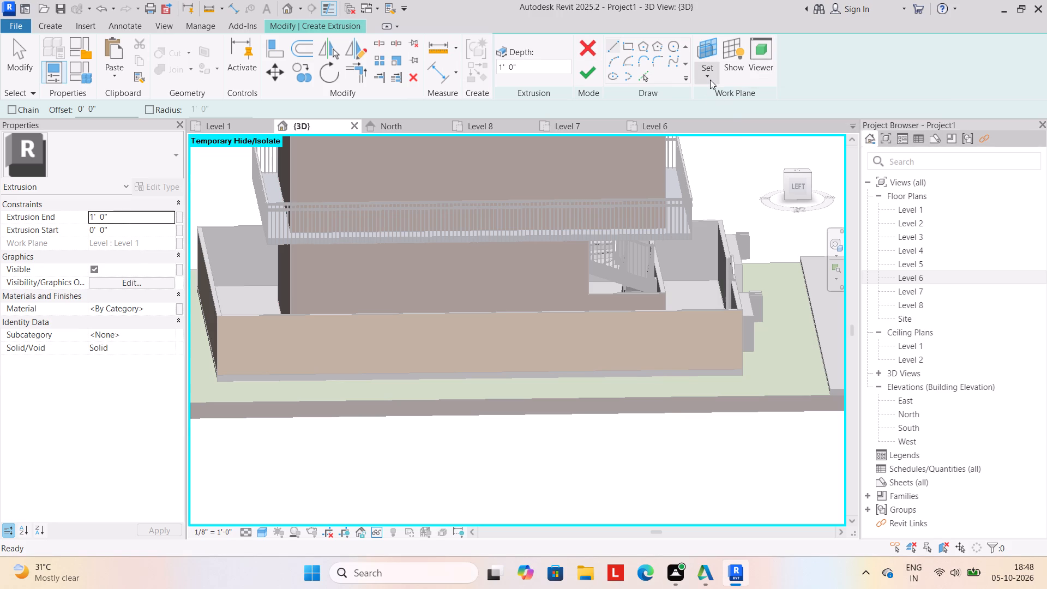
left_click(710, 80)
left_click(727, 127)
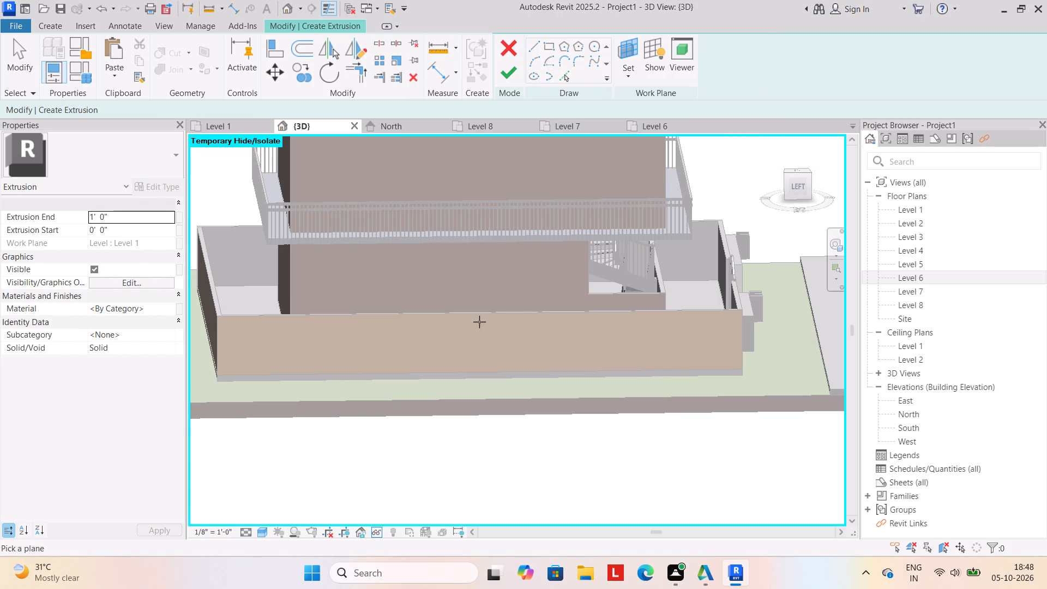
left_click(480, 316)
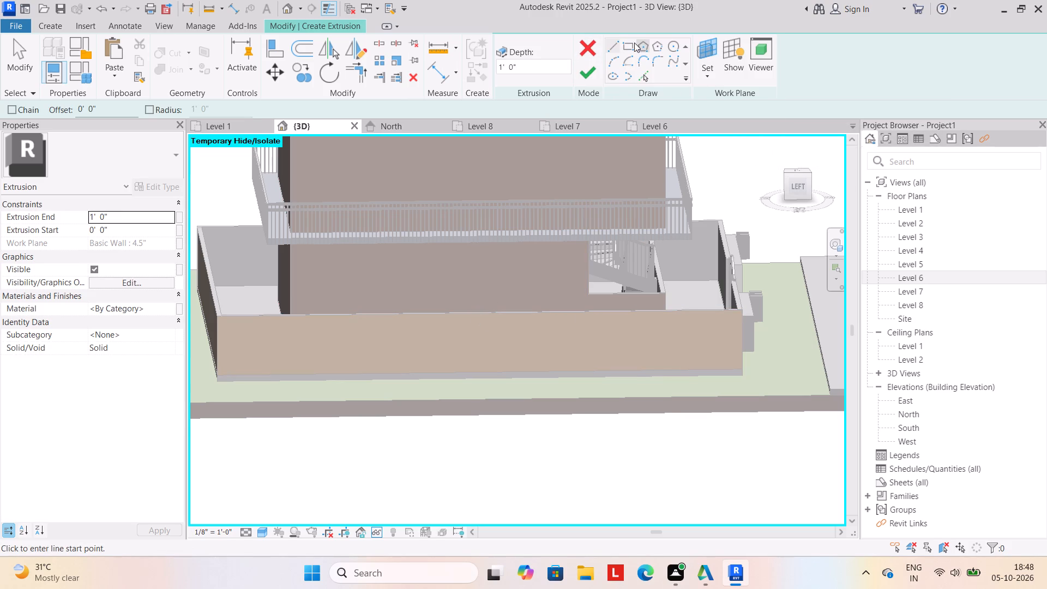
left_click(631, 45)
scroll(254, 383, "up", 4)
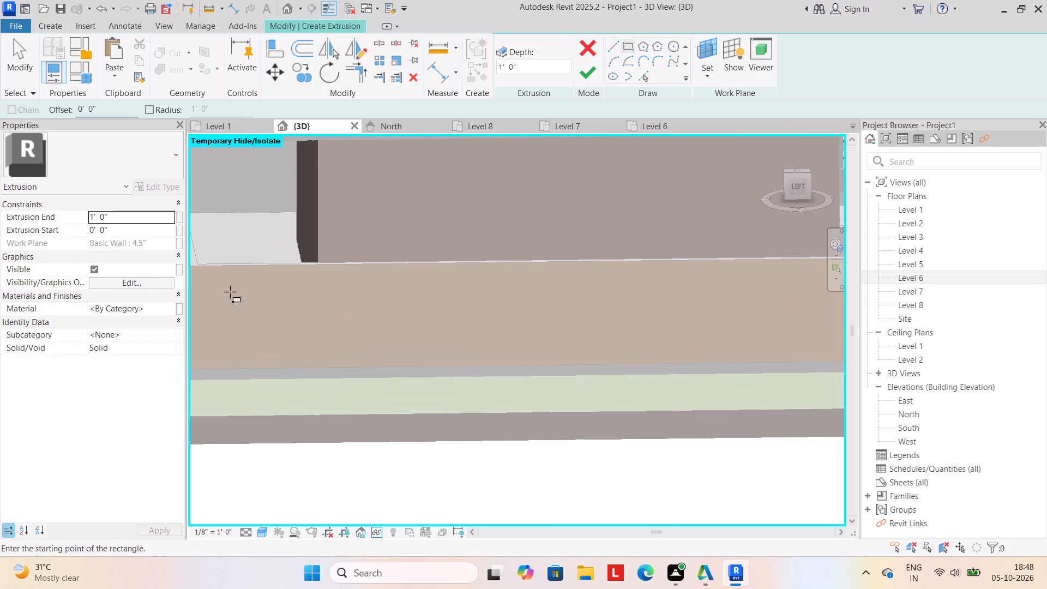
left_click(228, 287)
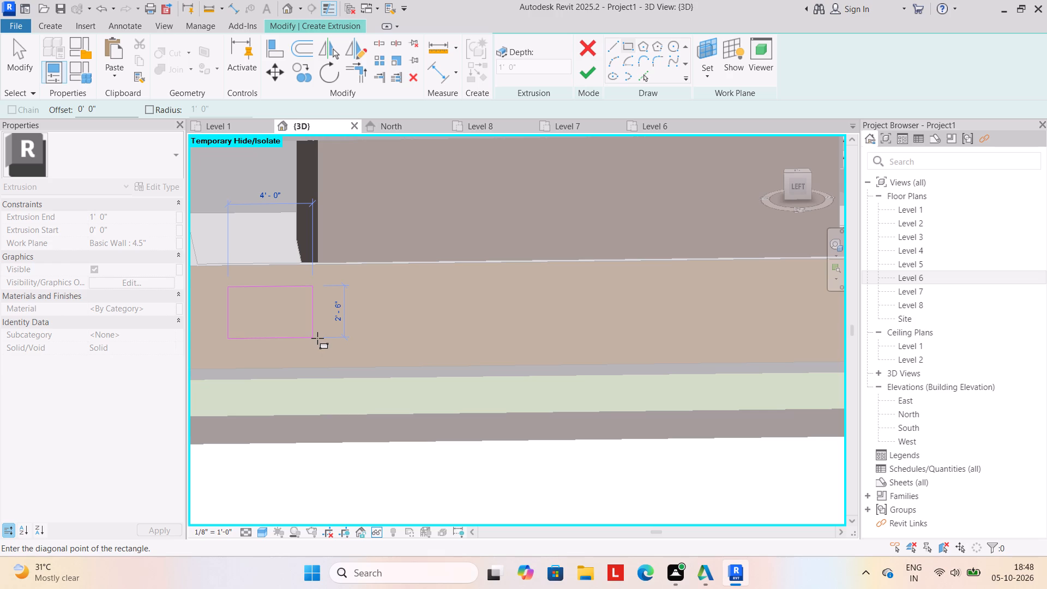
left_click(317, 338)
key("Escape")
key("Escape")
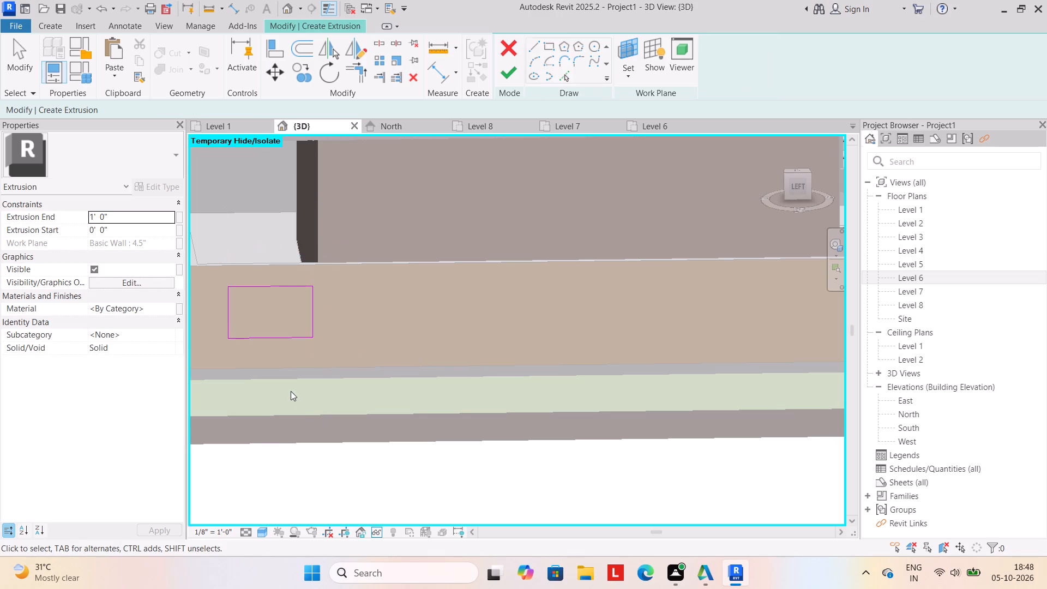
Copy the rectangle three times along the wall at the same height to make a row of four.
scroll(290, 390, "down", 2)
middle_click_drag(291, 390, 316, 380)
key("Escape")
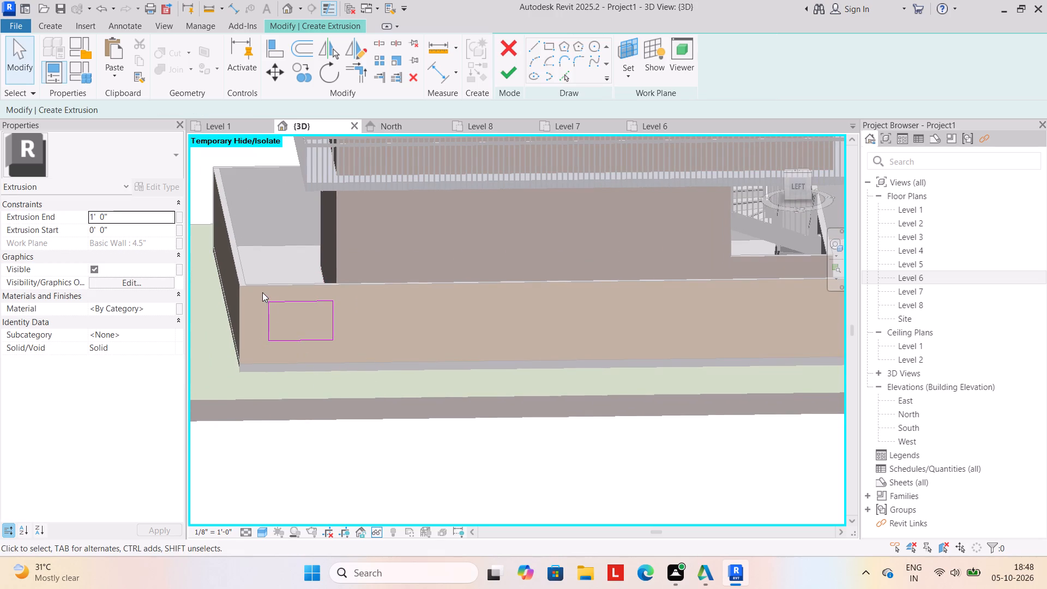
left_click(256, 293)
left_click_drag(256, 293, 362, 348)
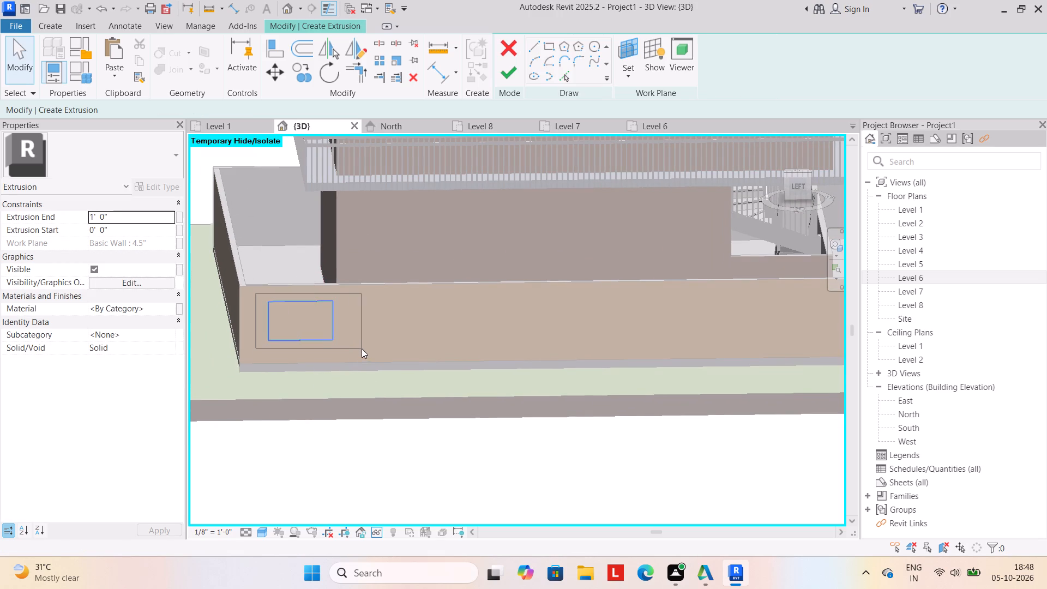
left_click_drag(362, 348, 362, 347)
left_click(299, 71)
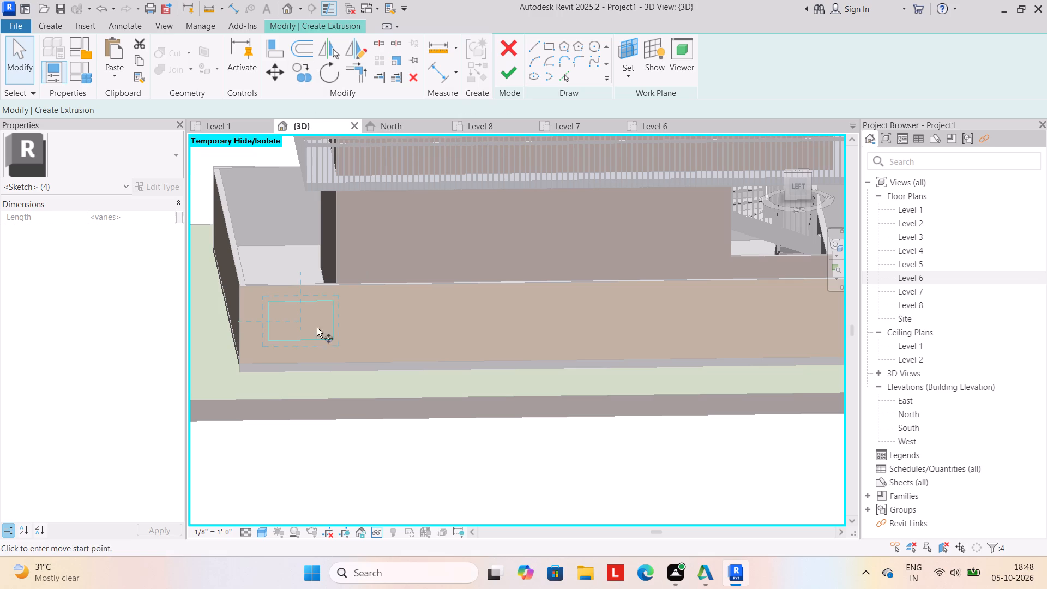
left_click(300, 342)
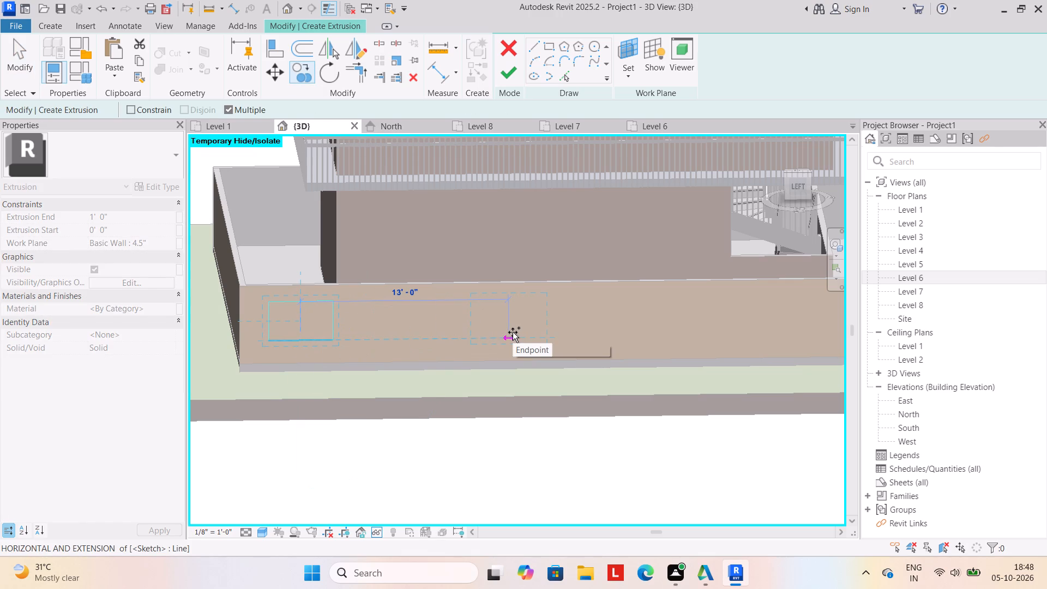
left_click(518, 336)
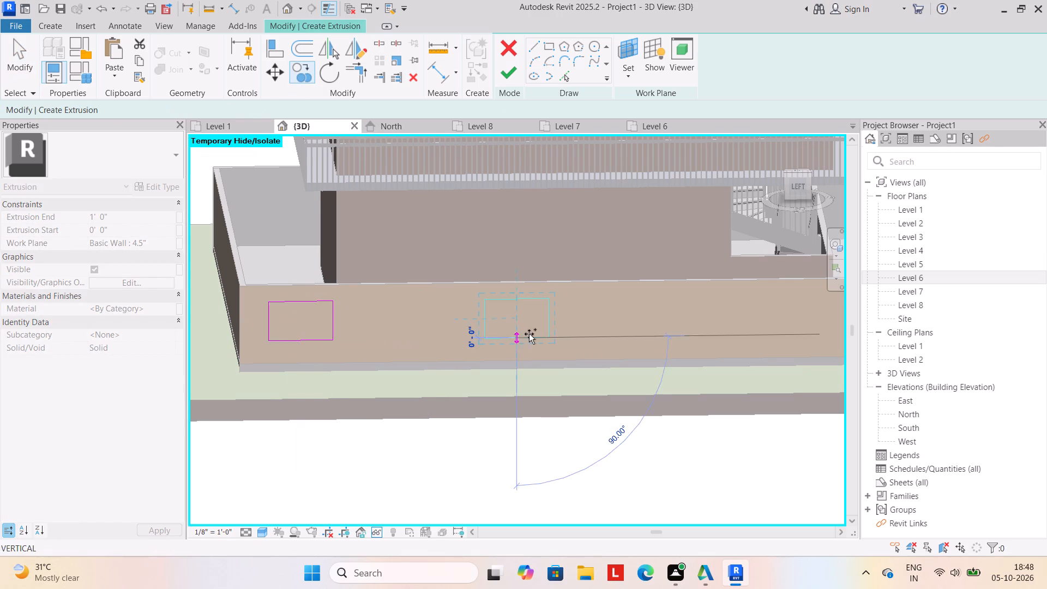
scroll(537, 334, "down", 2)
middle_click_drag(538, 333, 435, 349)
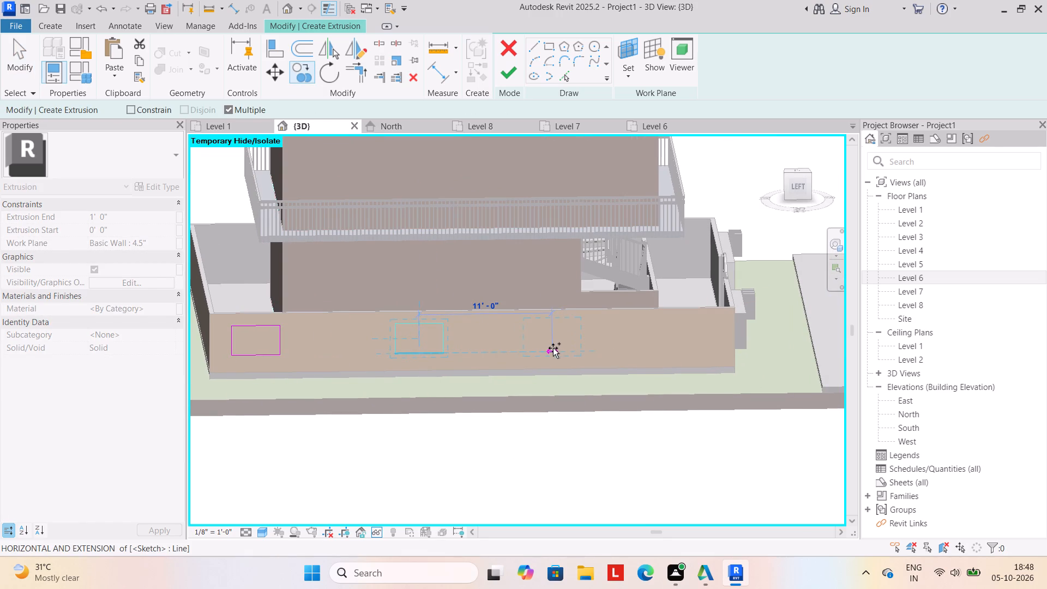
left_click_drag(568, 348, 573, 347)
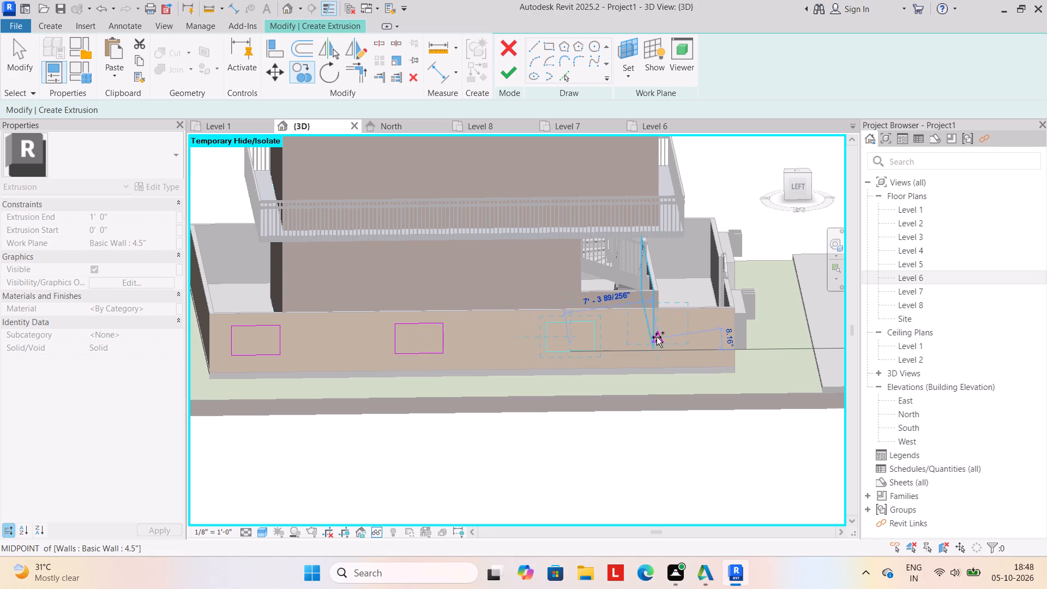
left_click(666, 350)
key("Escape")
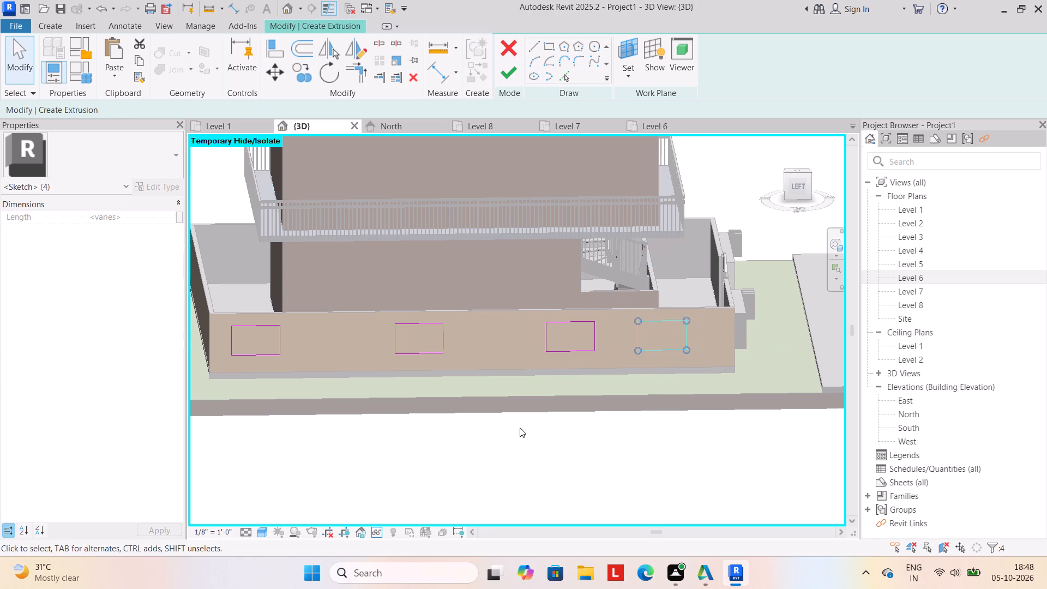
scroll(520, 436, "down", 3)
key("Escape")
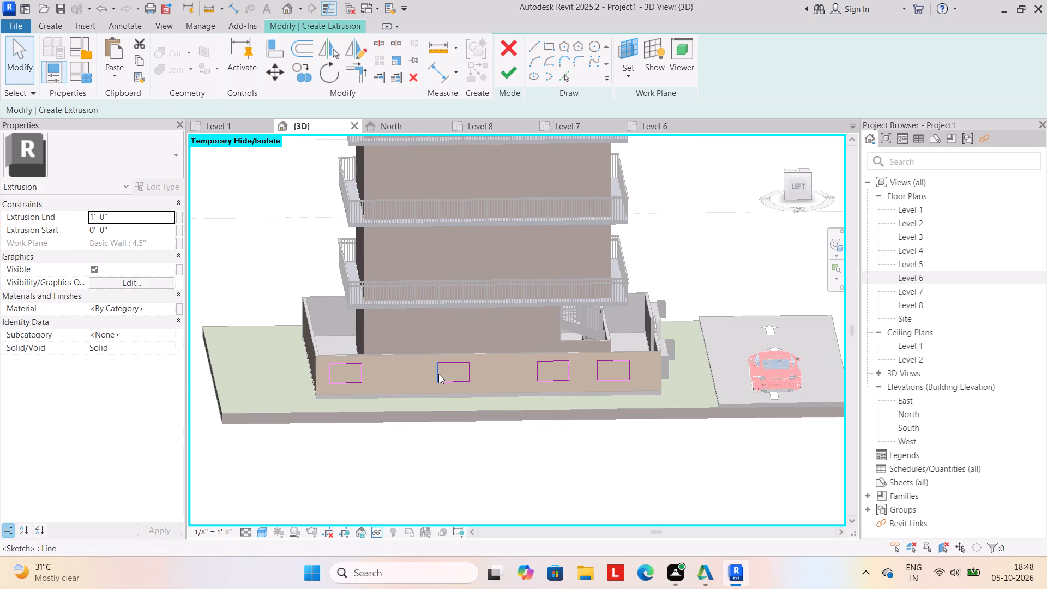
key("Escape")
Finish the four-rectangle sketch as a 1' deep solid extrusion and finish the in-place model.
scroll(452, 369, "up", 3)
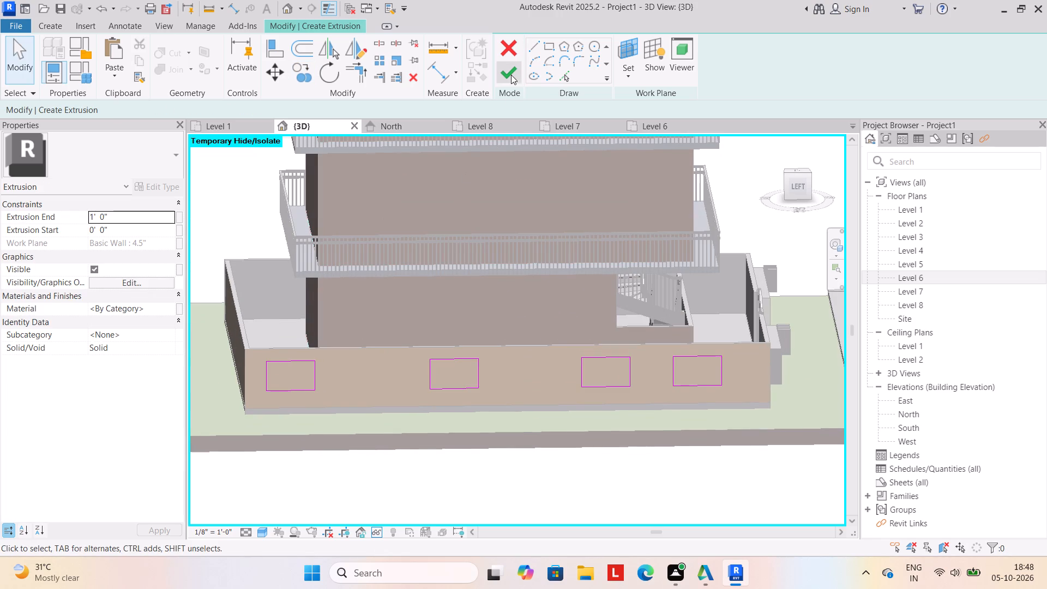
left_click(508, 71)
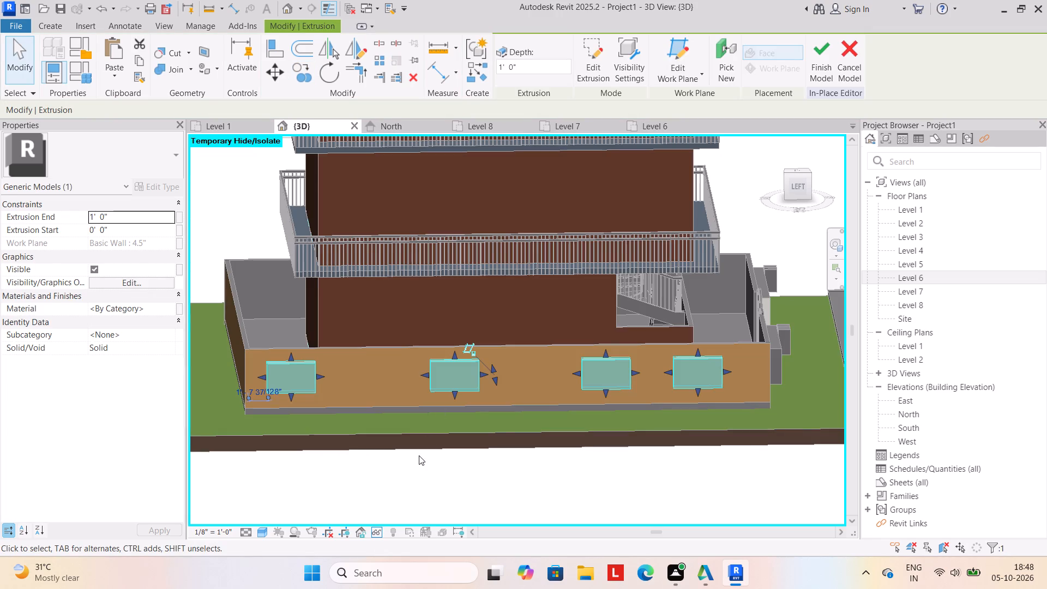
left_click(419, 455)
left_click(434, 379)
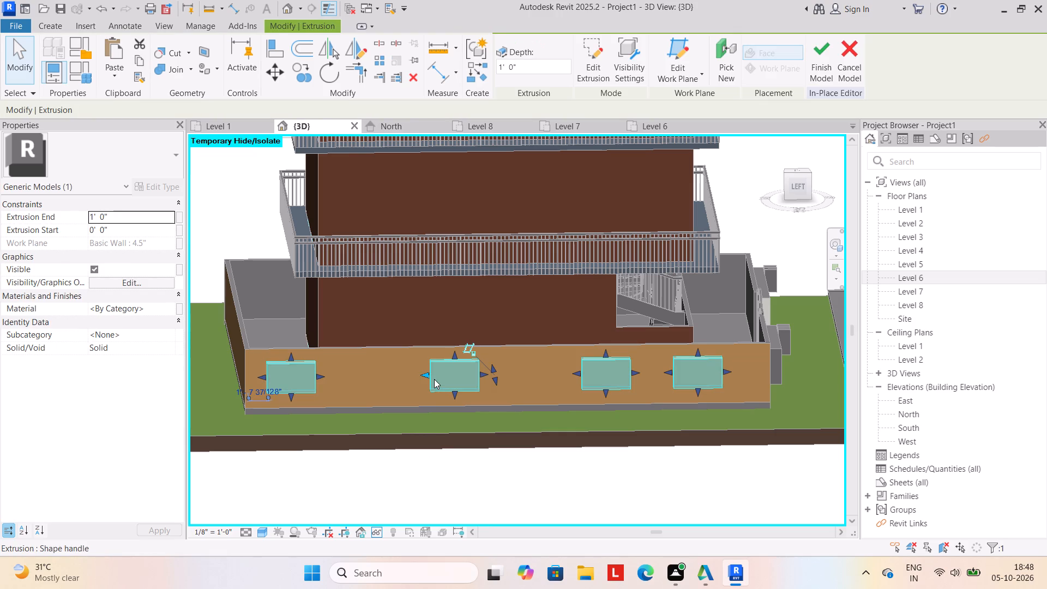
key("Escape")
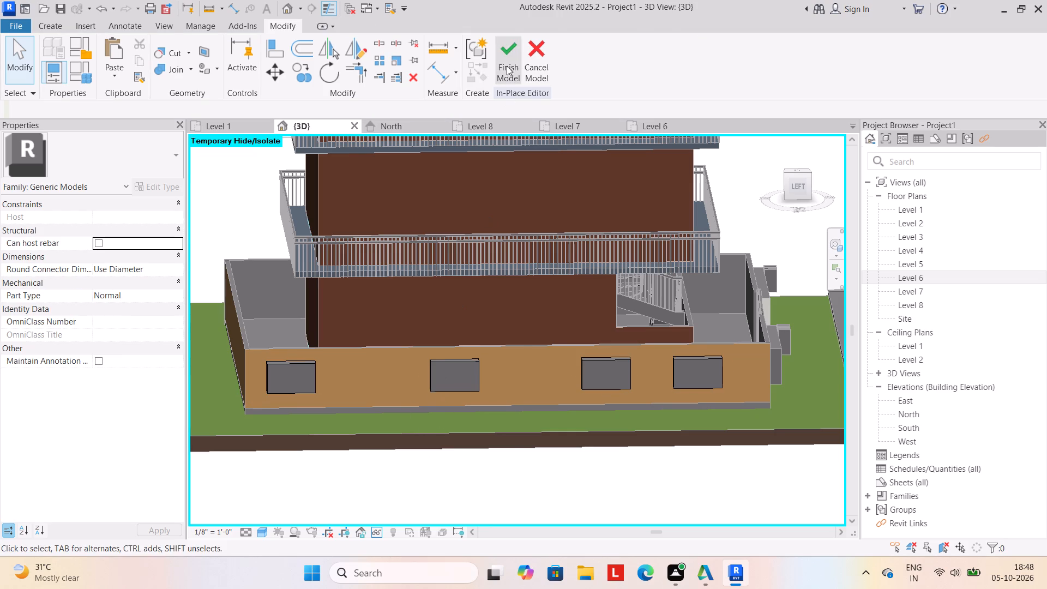
left_click(507, 66)
Reopen the block extrusion's sketch and nudge the second rectangle toward the first one to even out the spacing.
double_click(443, 390)
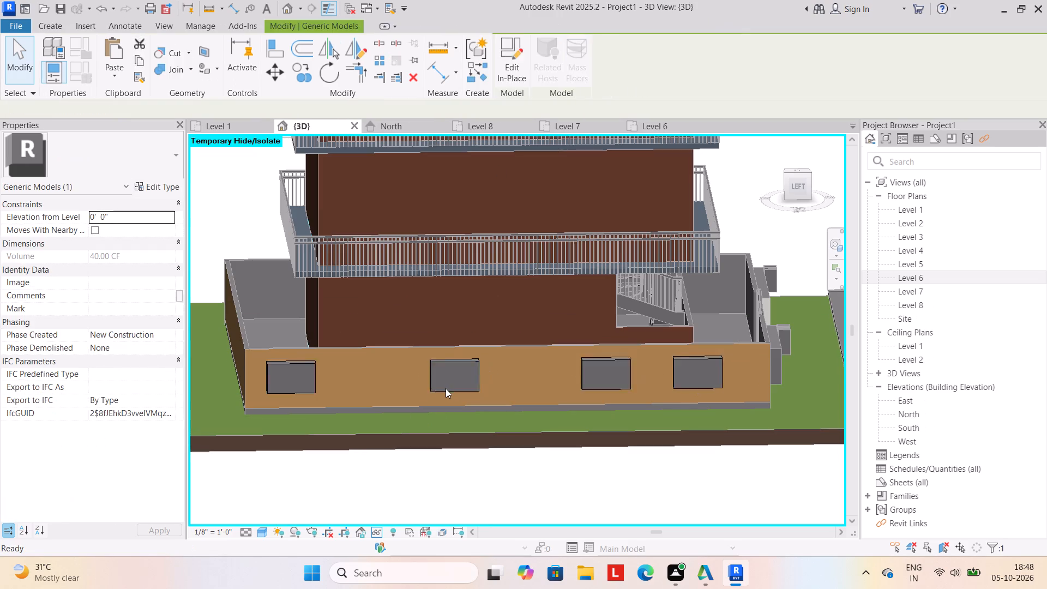
left_click(442, 388)
left_click(442, 388)
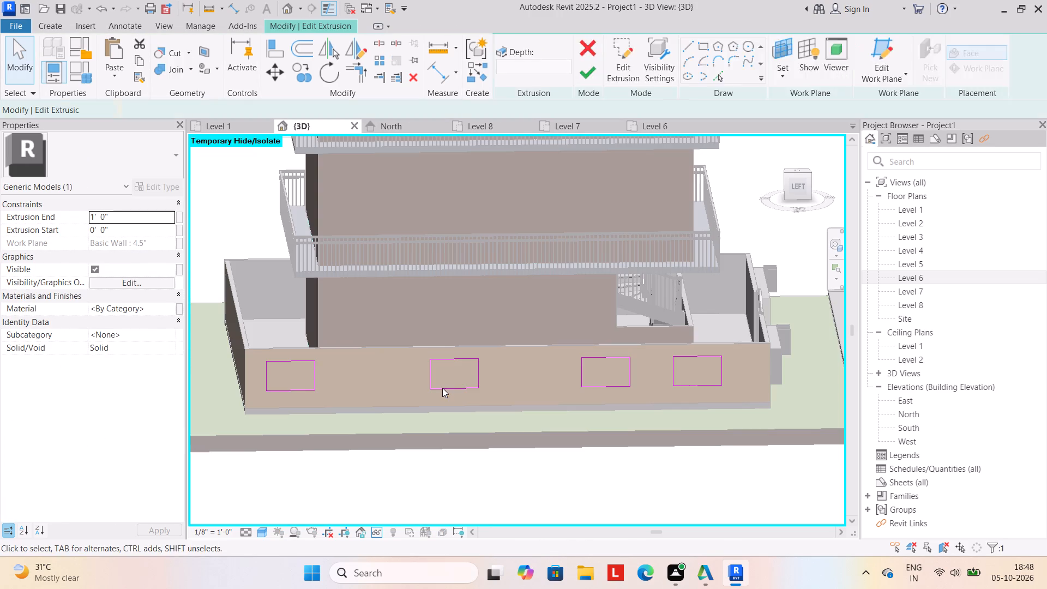
key("Escape")
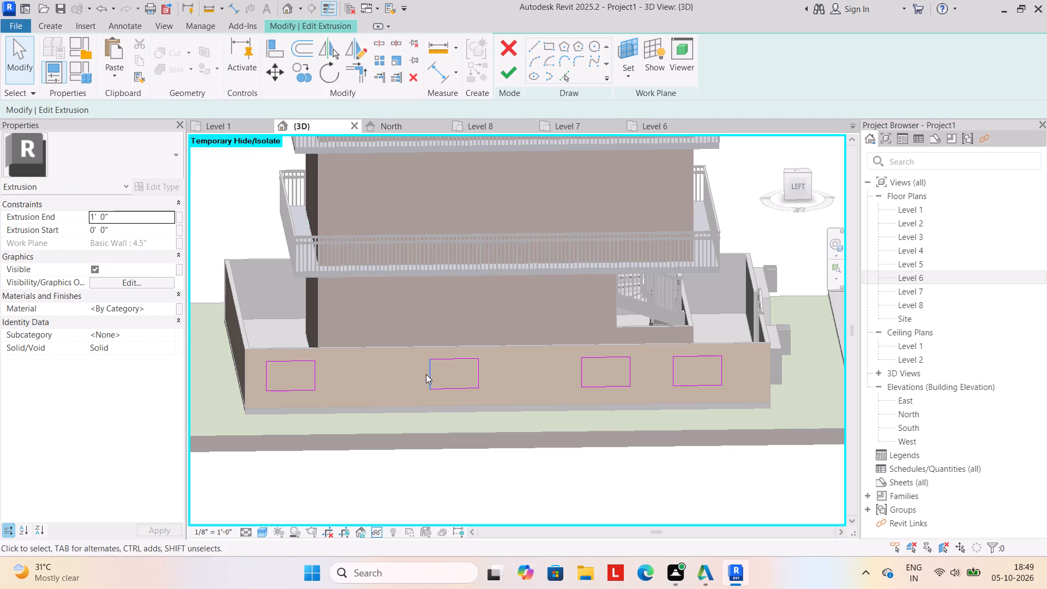
left_click(418, 353)
left_click_drag(418, 353, 503, 401)
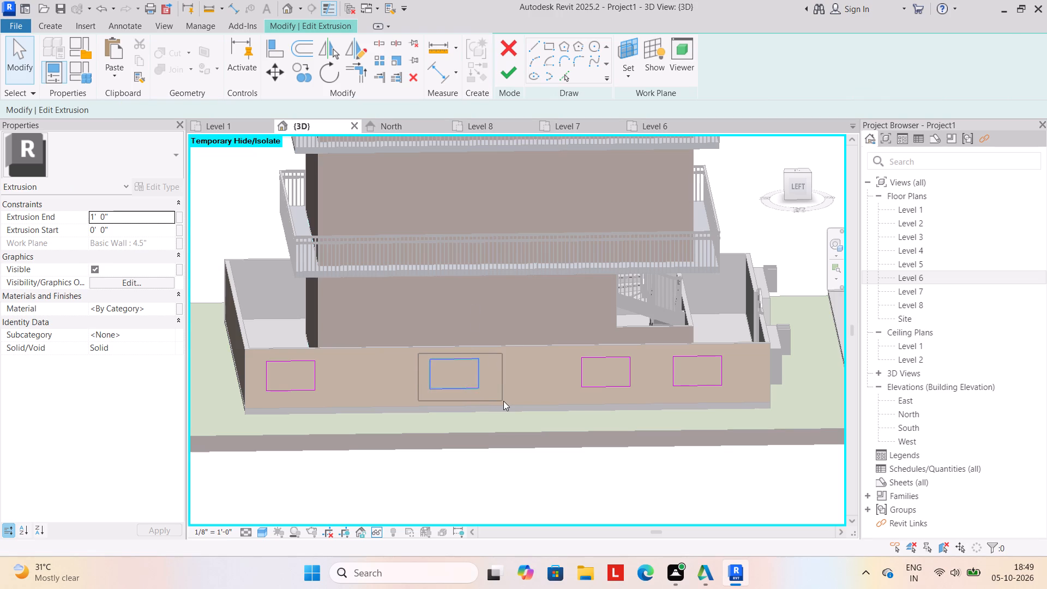
left_click_drag(503, 401, 506, 401)
key("Left")
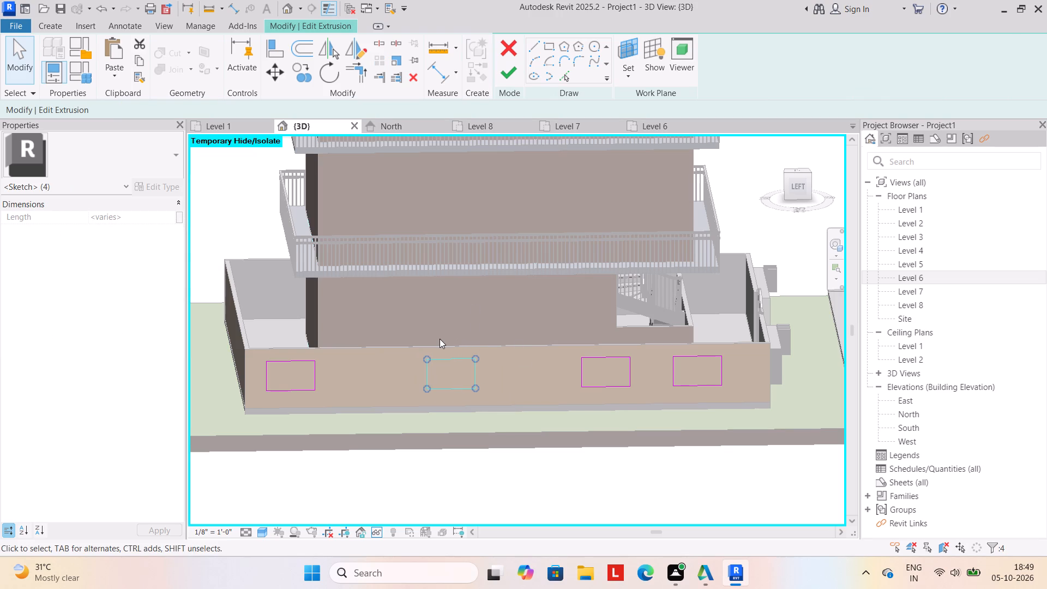
key("Left")
key("Left")
key("Left")
key("Left")
key("Left")
key("Left")
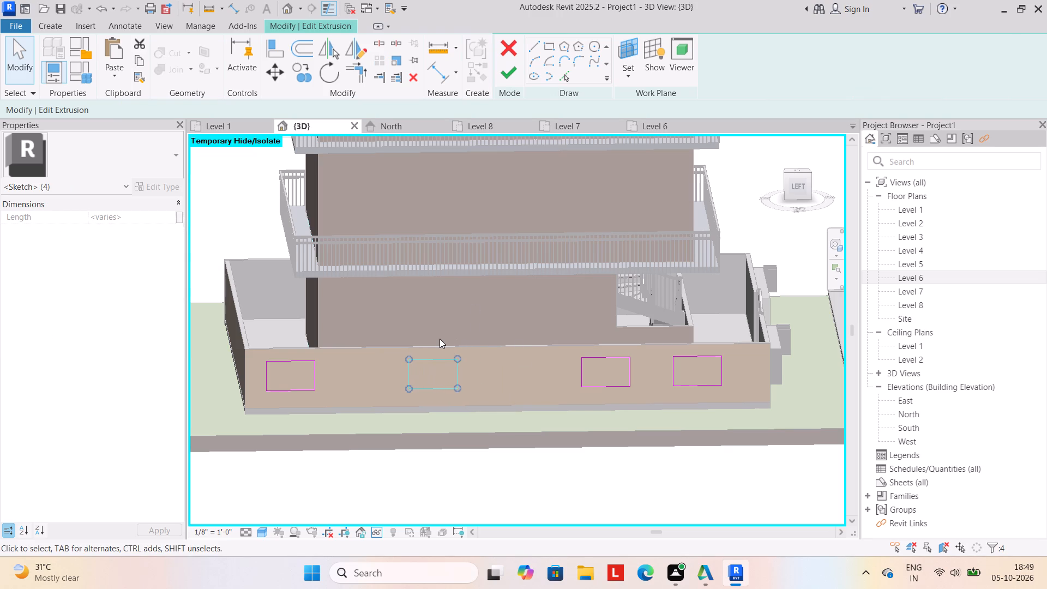
Nudge the third rectangle along the wall toward the second one, widening its gap to the fourth.
left_click_drag(526, 389, 535, 388)
middle_click_drag(633, 379, 582, 389)
scroll(582, 389, "up", 1)
left_click(518, 357)
left_click_drag(518, 357, 591, 408)
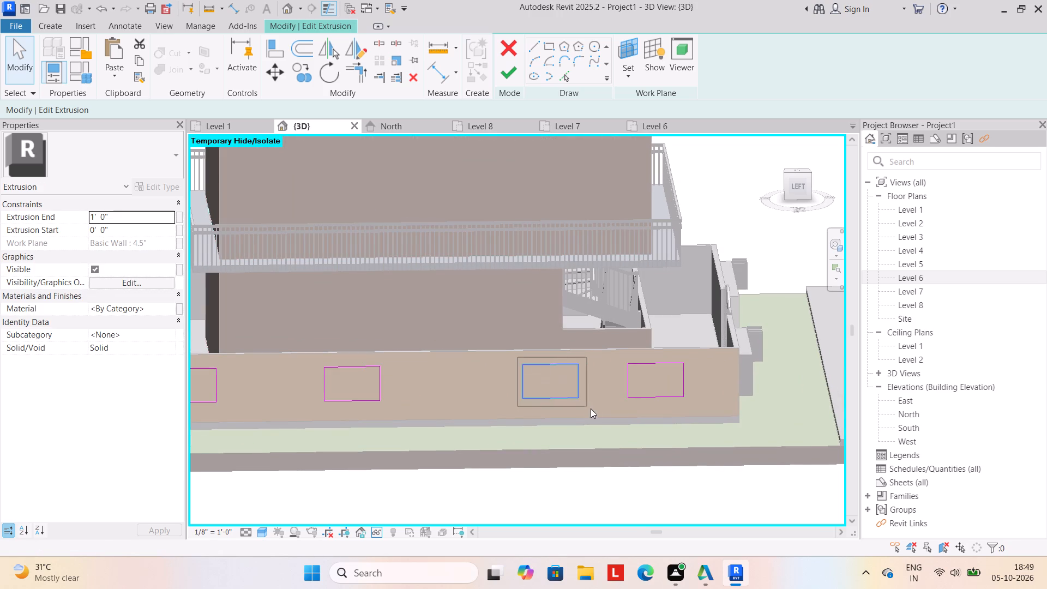
left_click_drag(591, 408, 594, 411)
key("Left")
key("Left")
key("Left")
key("Left")
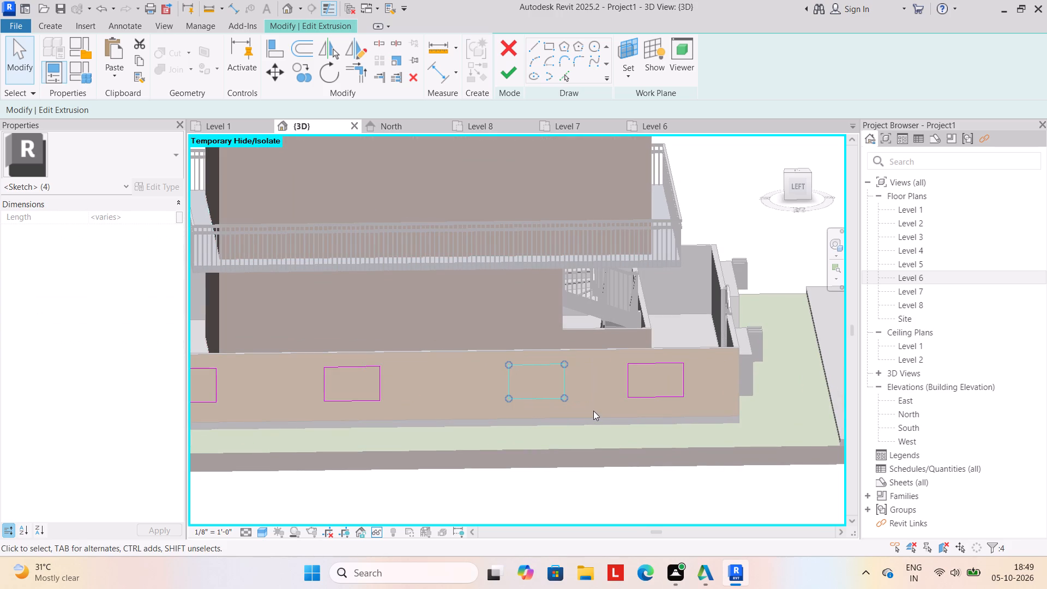
key("Left")
key("Left")
key("Left")
key("Left")
key("Left")
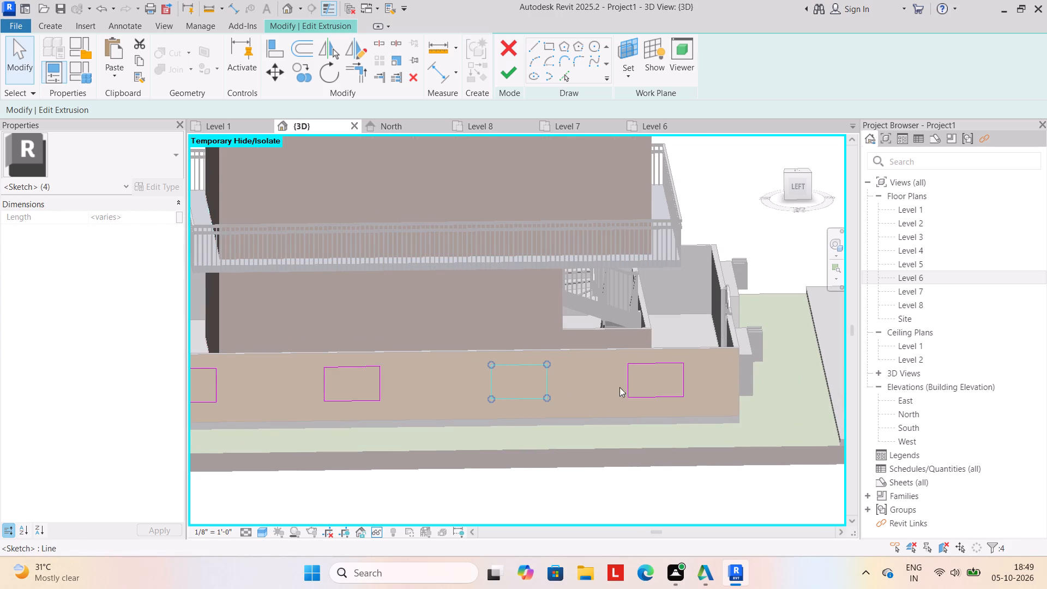
Nudge the fourth rectangle along the wall away from the third one, and finish the extrusion sketch and in-place model.
left_click(597, 395)
left_click(613, 356)
left_click_drag(613, 355, 627, 356)
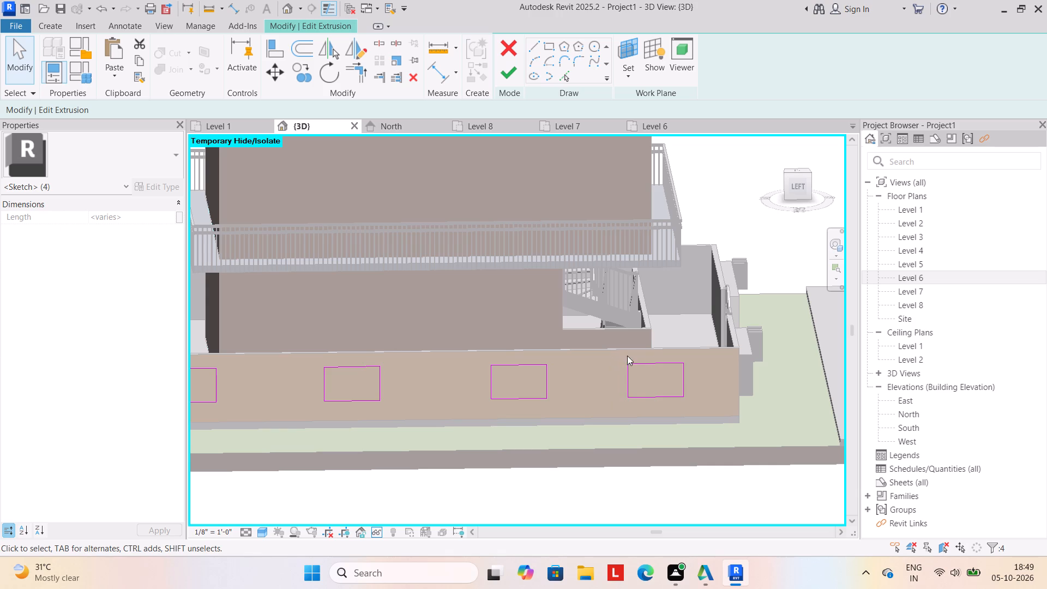
left_click_drag(627, 356, 694, 406)
middle_click_drag(663, 423, 561, 435)
key("Right")
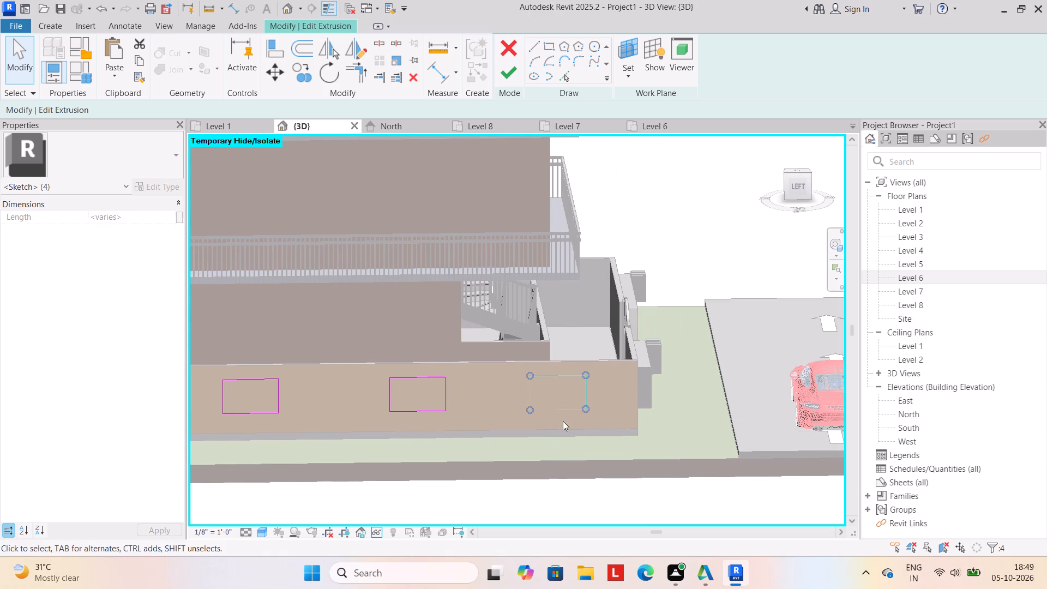
key("Right")
scroll(549, 448, "down", 3)
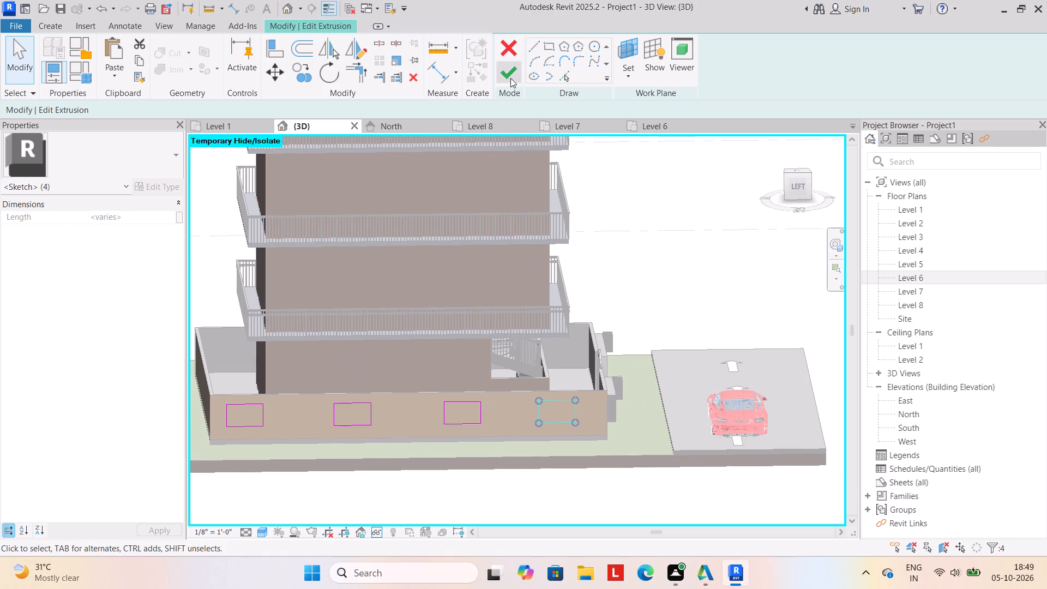
left_click(504, 73)
left_click(373, 497)
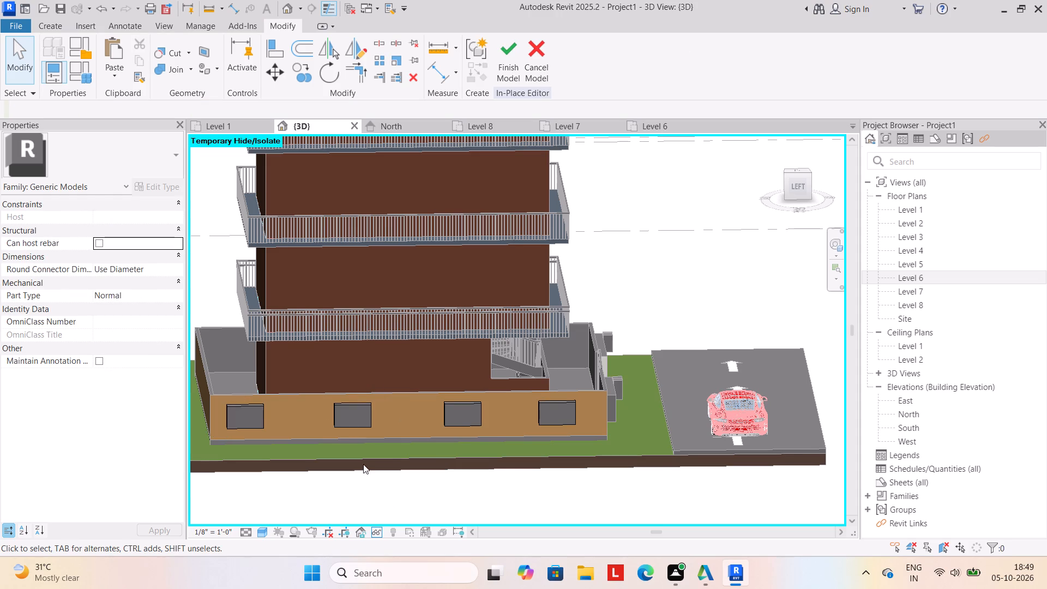
middle_click_drag(363, 463, 441, 386)
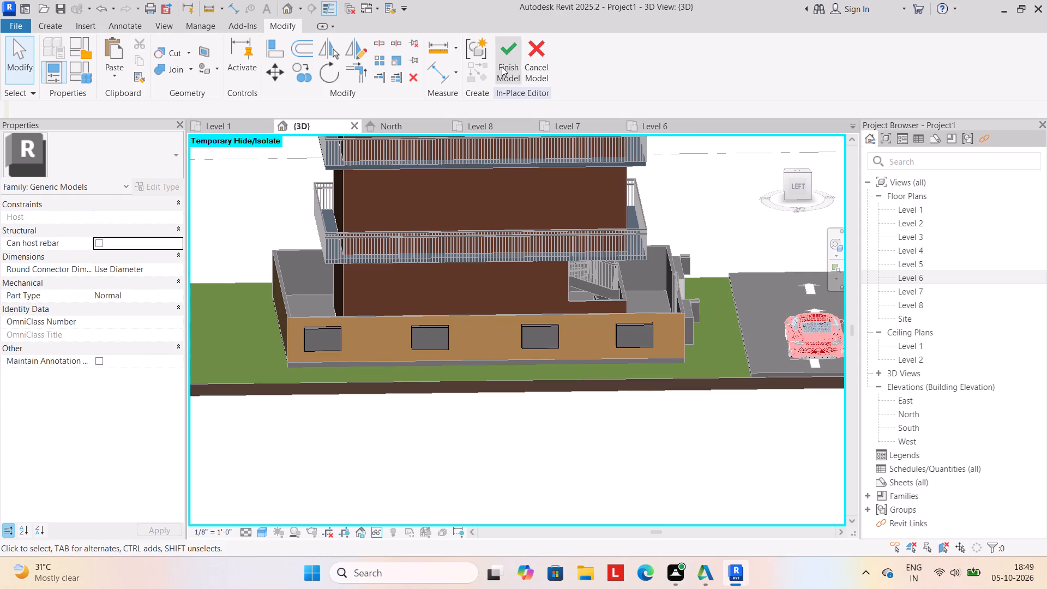
left_click(502, 67)
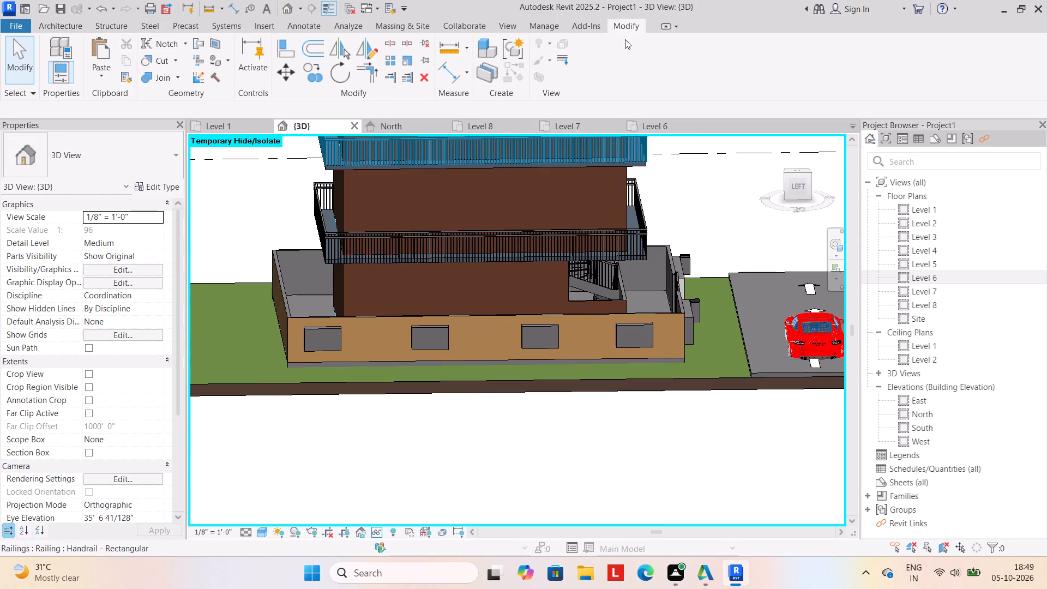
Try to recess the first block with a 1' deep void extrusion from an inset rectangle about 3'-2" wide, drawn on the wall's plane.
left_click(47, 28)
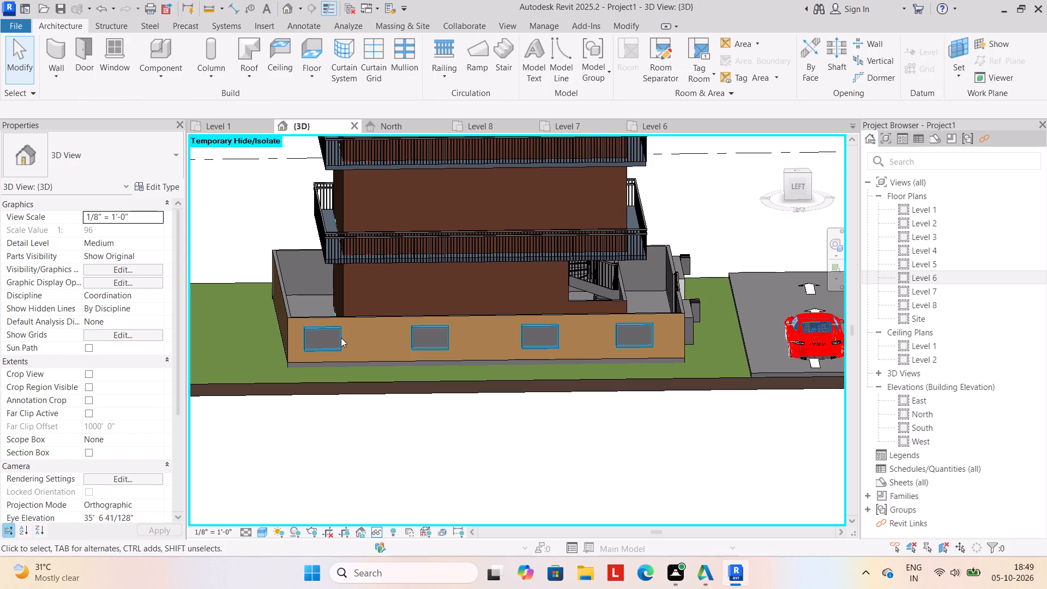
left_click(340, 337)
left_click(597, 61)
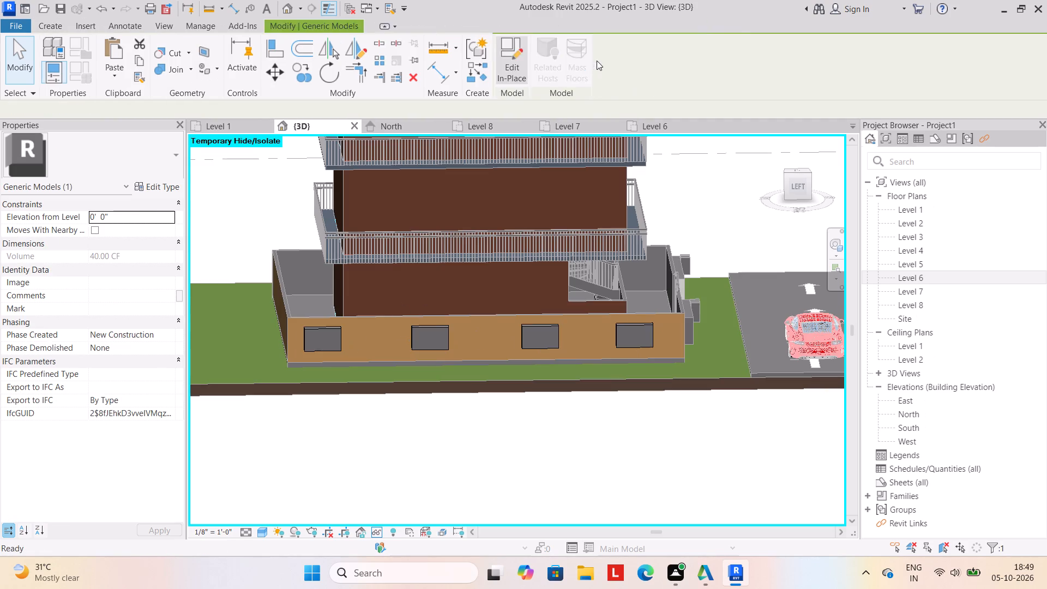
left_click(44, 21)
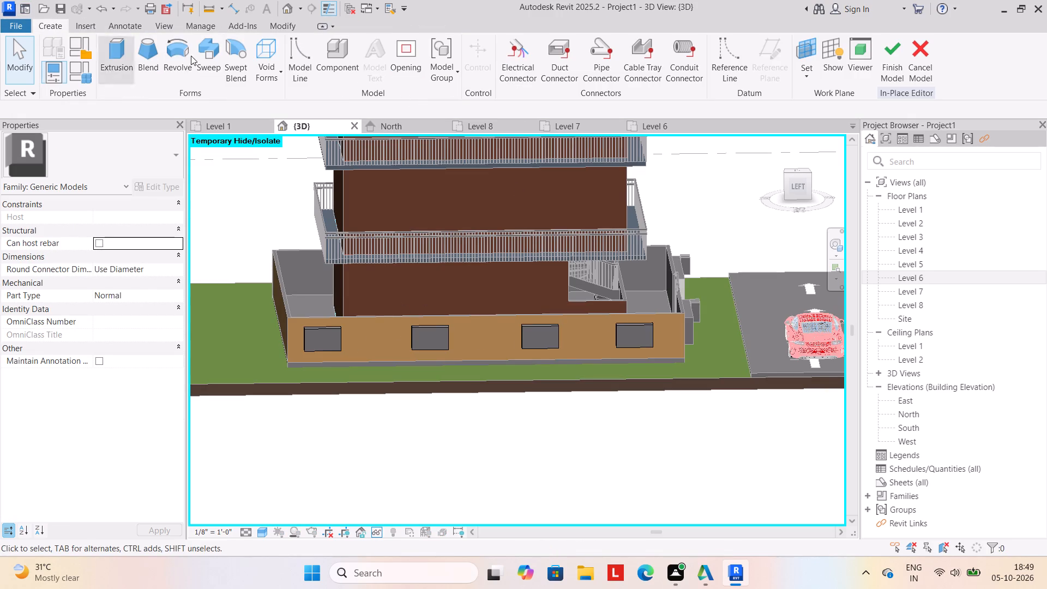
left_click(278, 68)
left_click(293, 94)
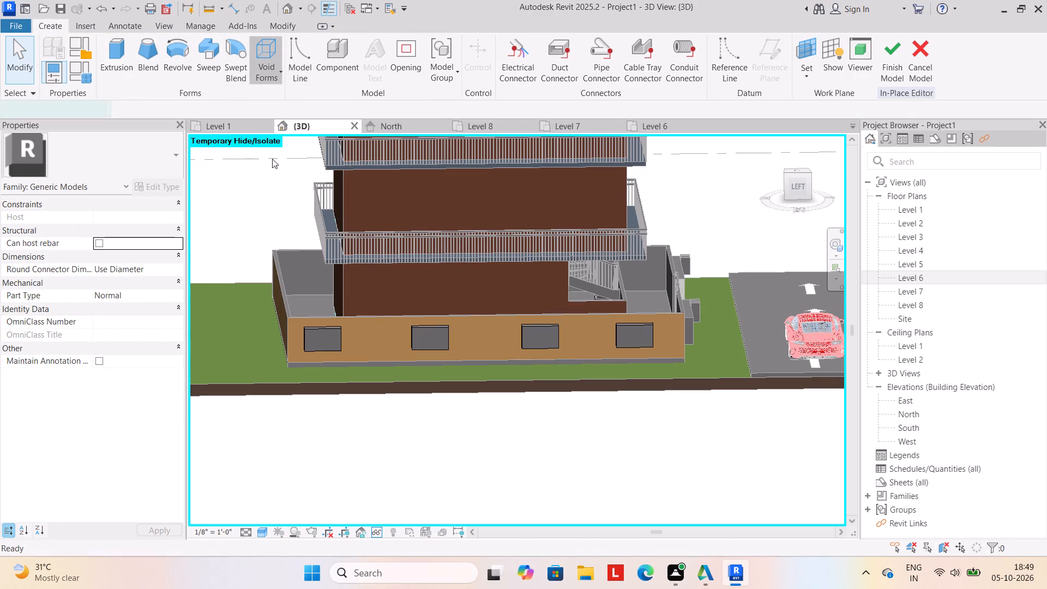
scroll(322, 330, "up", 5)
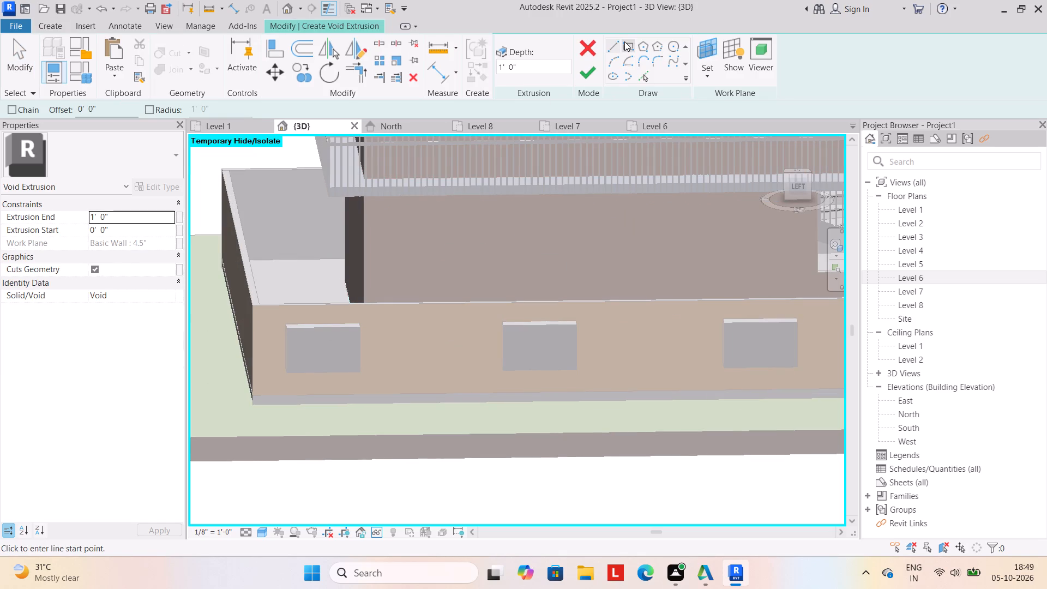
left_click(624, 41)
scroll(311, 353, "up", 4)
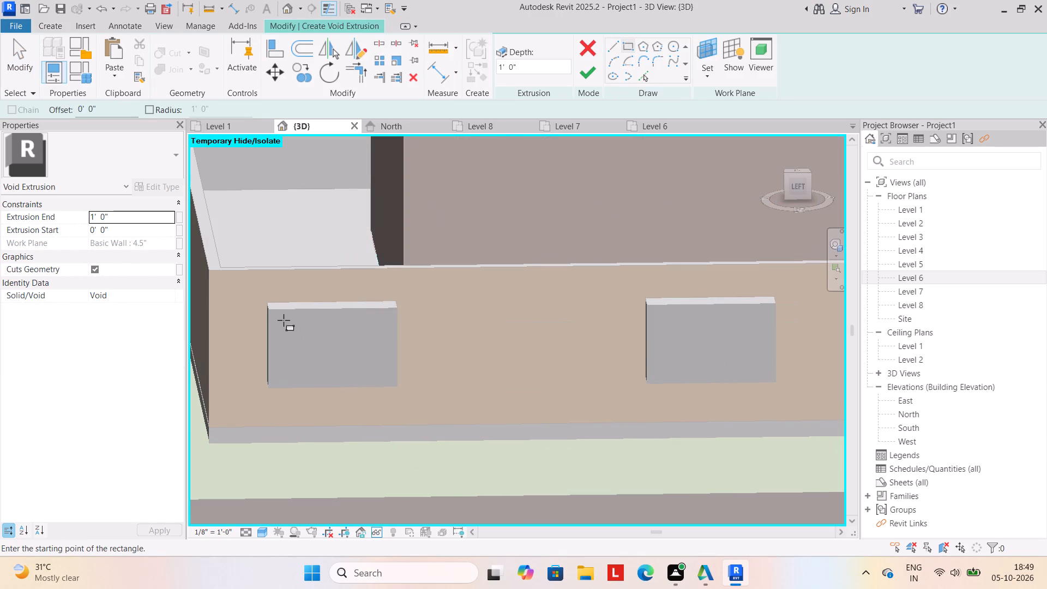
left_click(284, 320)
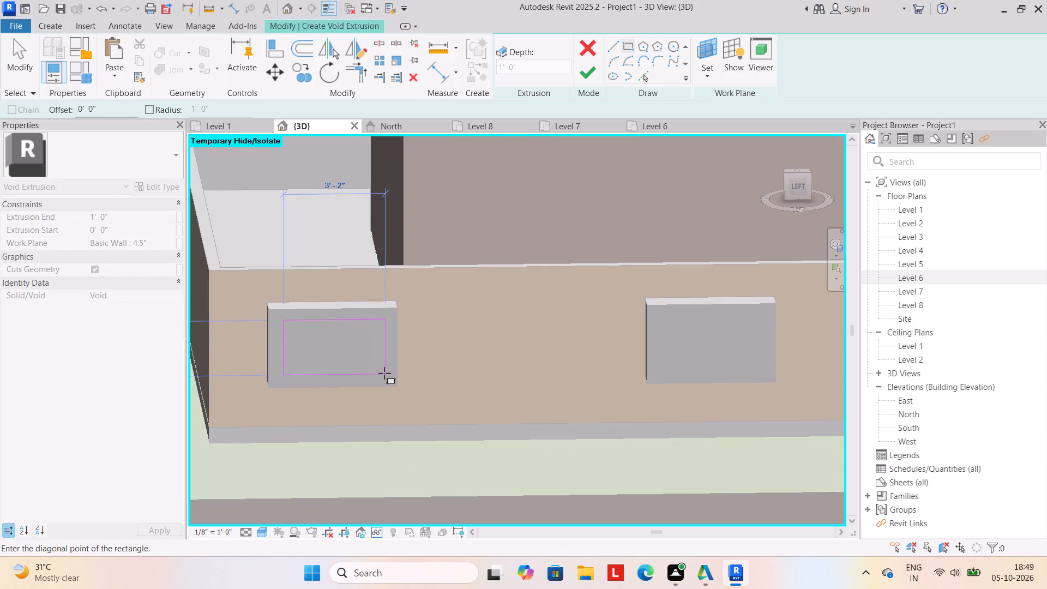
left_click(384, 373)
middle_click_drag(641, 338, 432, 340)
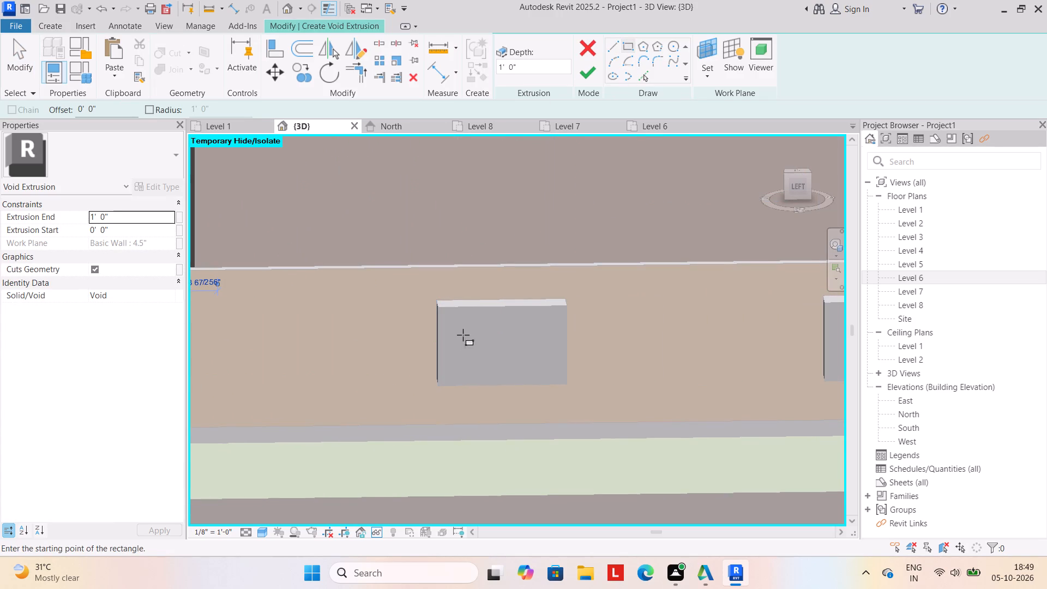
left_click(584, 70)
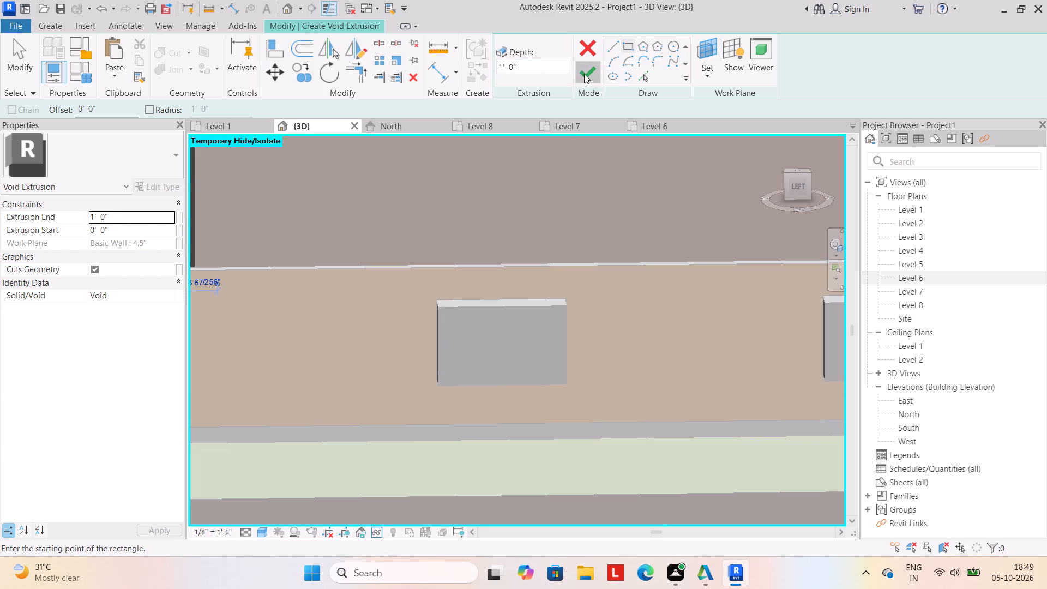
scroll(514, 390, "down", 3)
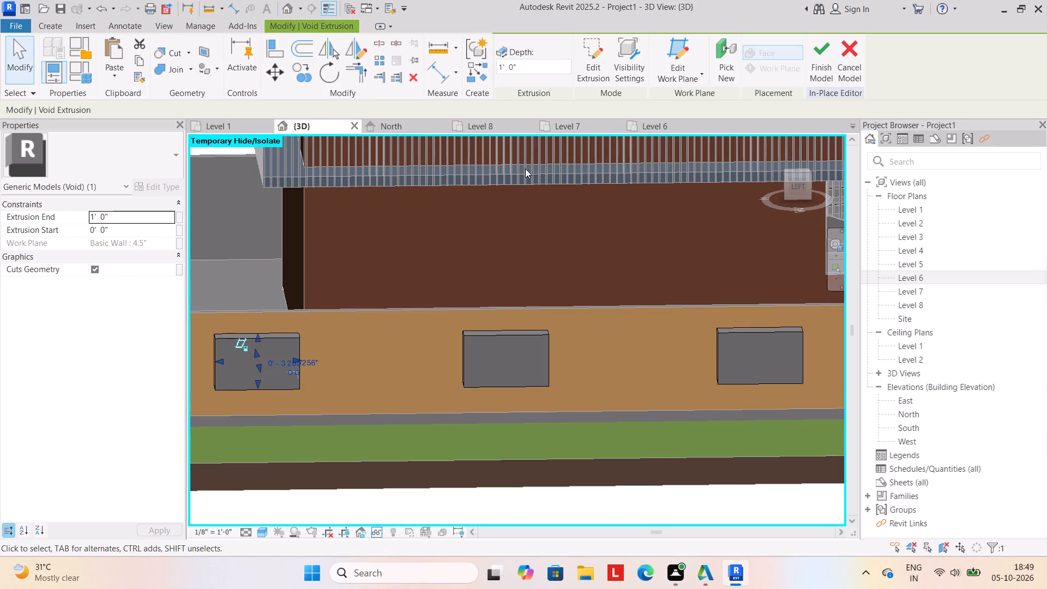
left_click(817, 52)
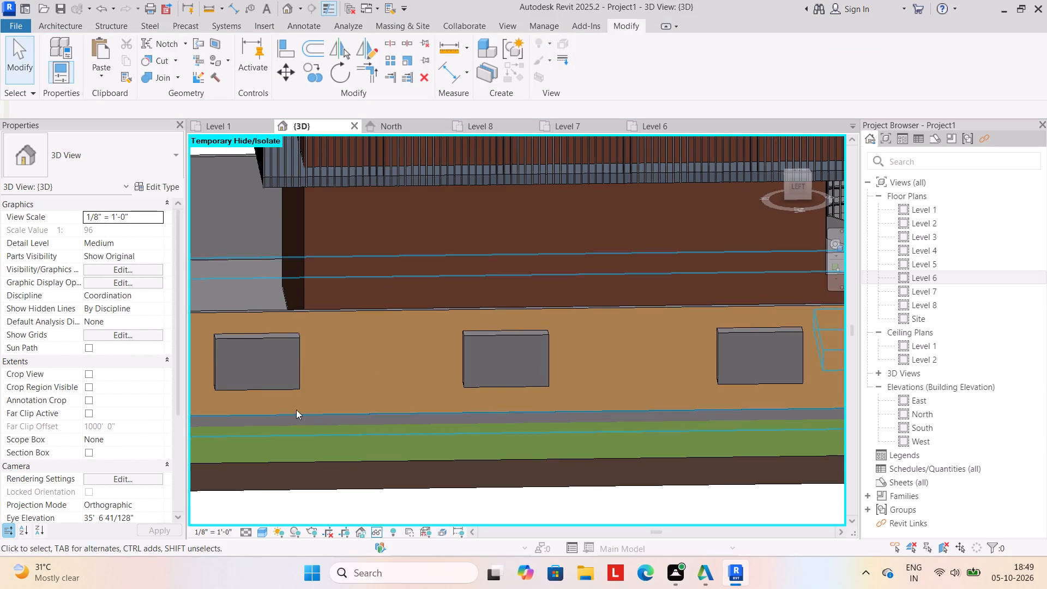
Reopen the block model in place and start a void extrusion with the first block's front face as its work plane.
left_click(269, 386)
scroll(337, 378, "down", 2)
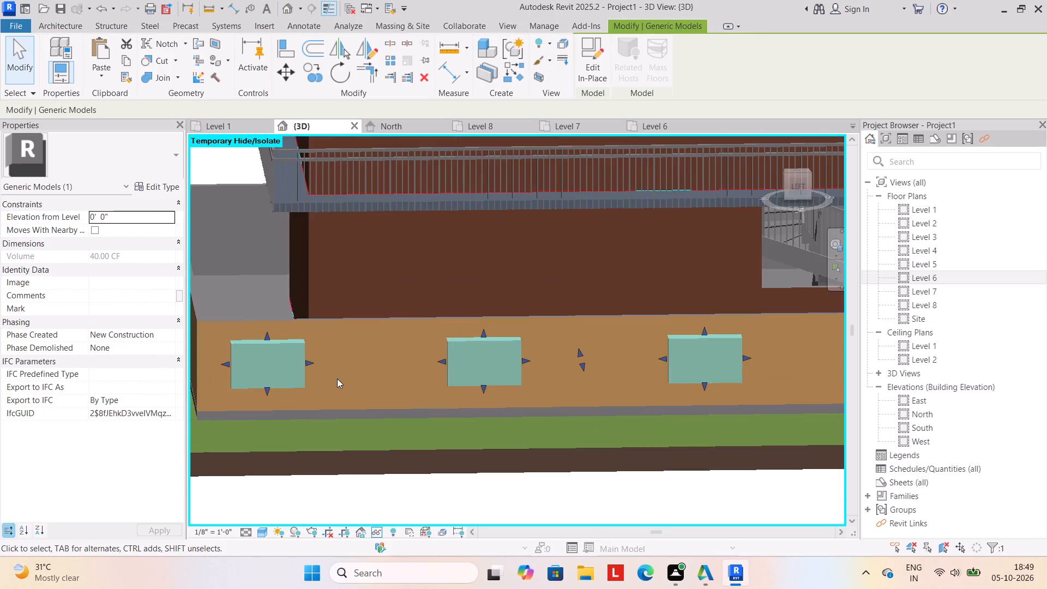
middle_click_drag(351, 377, 403, 345)
left_click(592, 46)
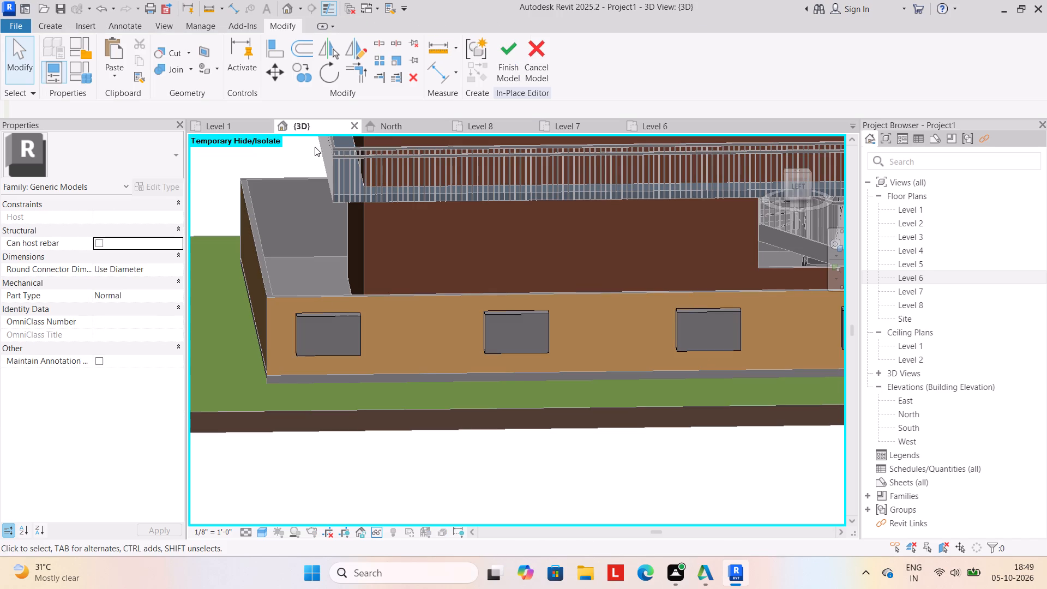
left_click(47, 28)
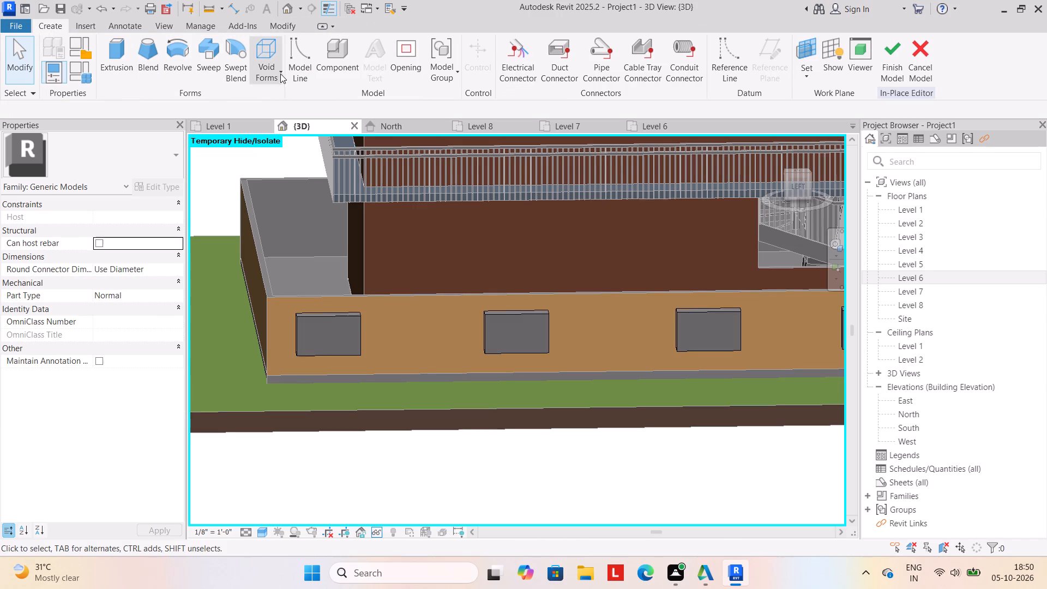
left_click(281, 72)
left_click(292, 95)
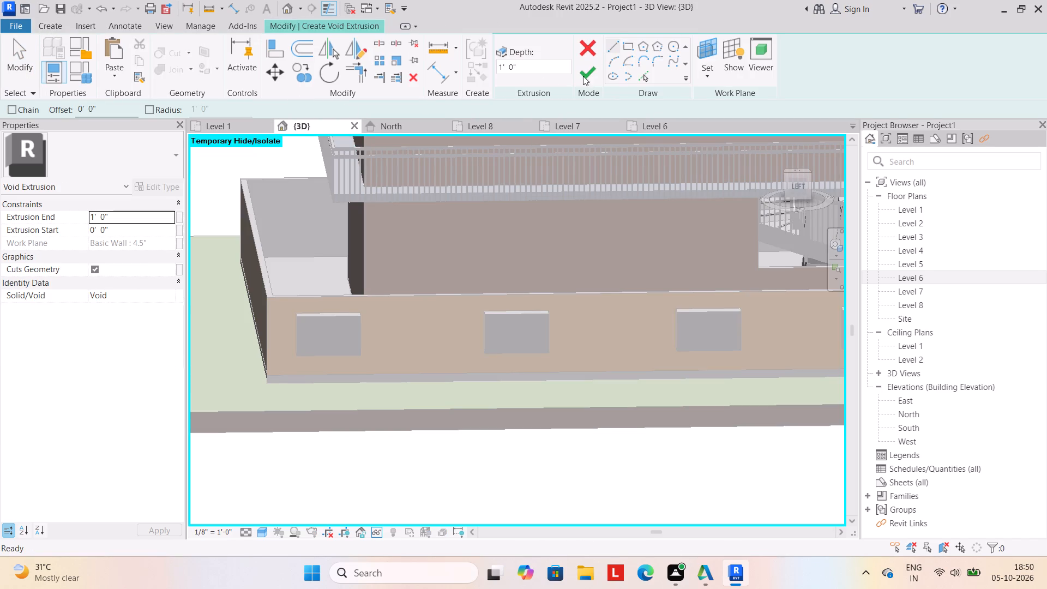
left_click(707, 76)
left_click(725, 131)
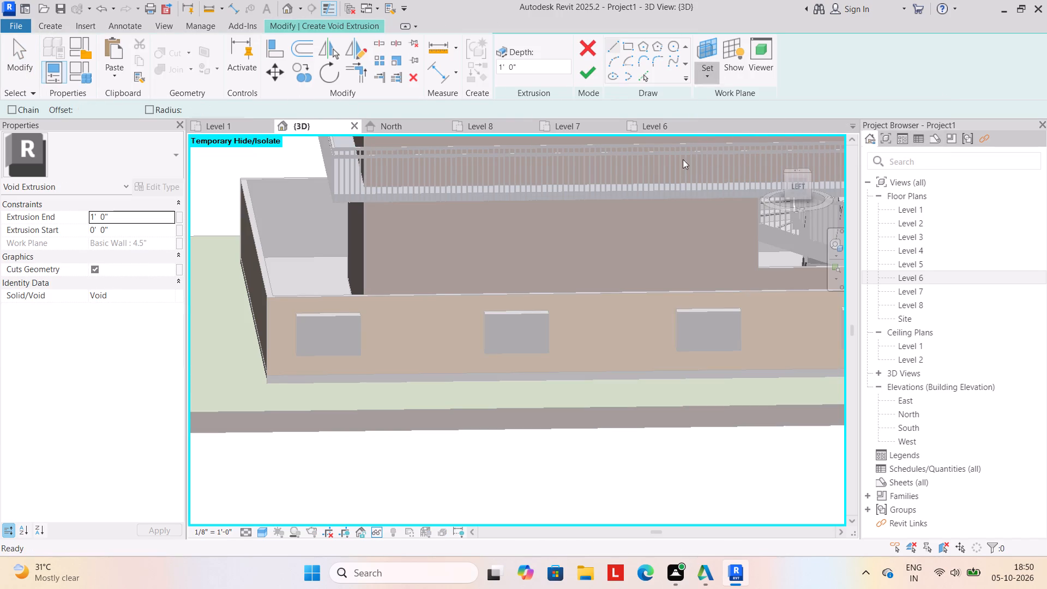
left_click(337, 321)
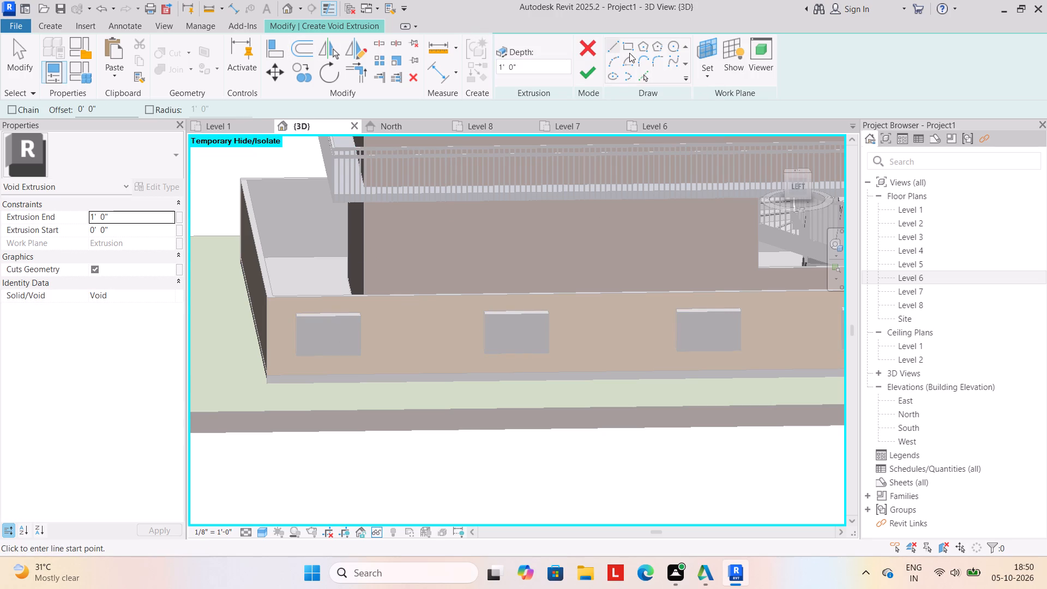
Cut a 1' deep void from an inset rectangle about 3'-1" wide on the first block's face, and finish the in-place model.
left_click(630, 43)
scroll(308, 335, "up", 5)
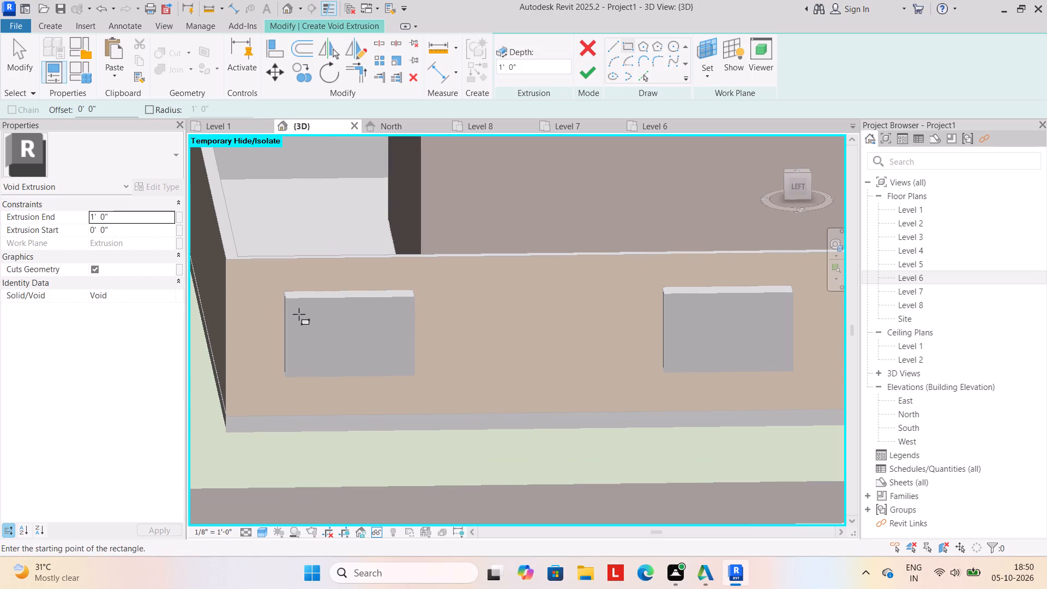
left_click(297, 311)
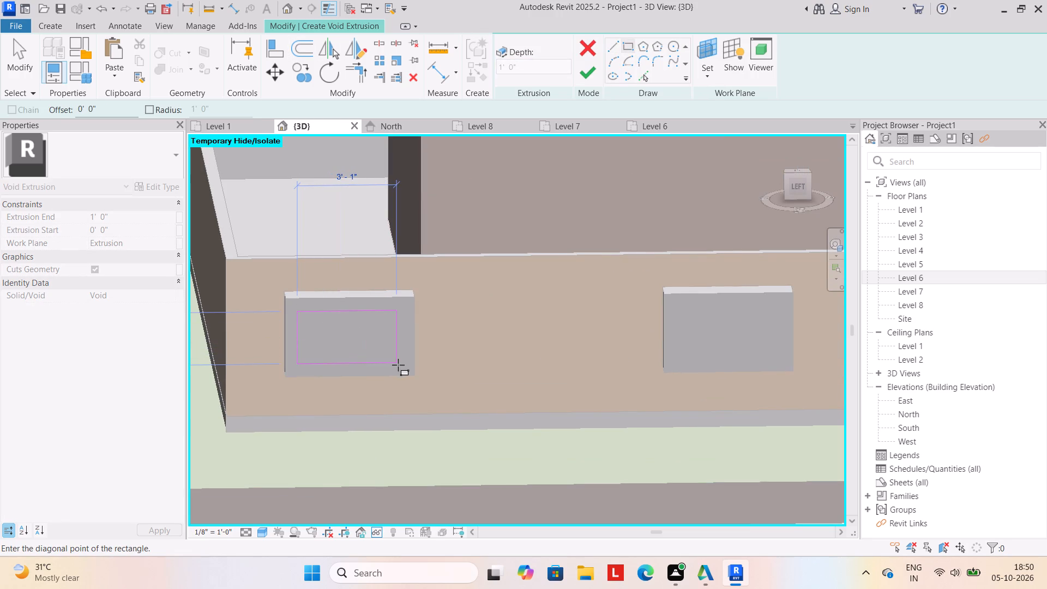
left_click(398, 365)
left_click(585, 73)
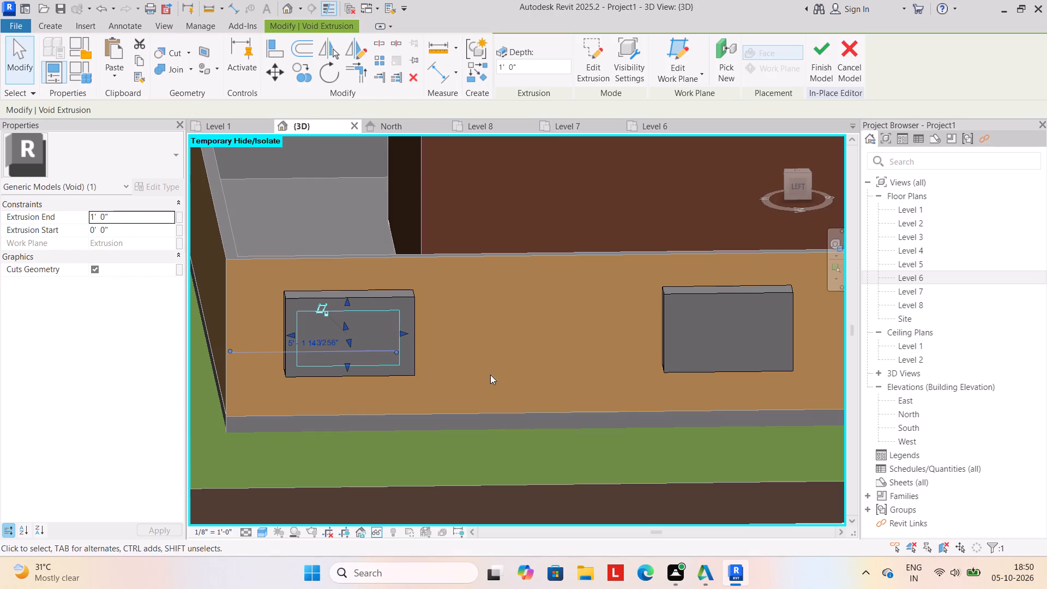
left_click(444, 483)
scroll(444, 477, "down", 2)
middle_click_drag(442, 461, 422, 459)
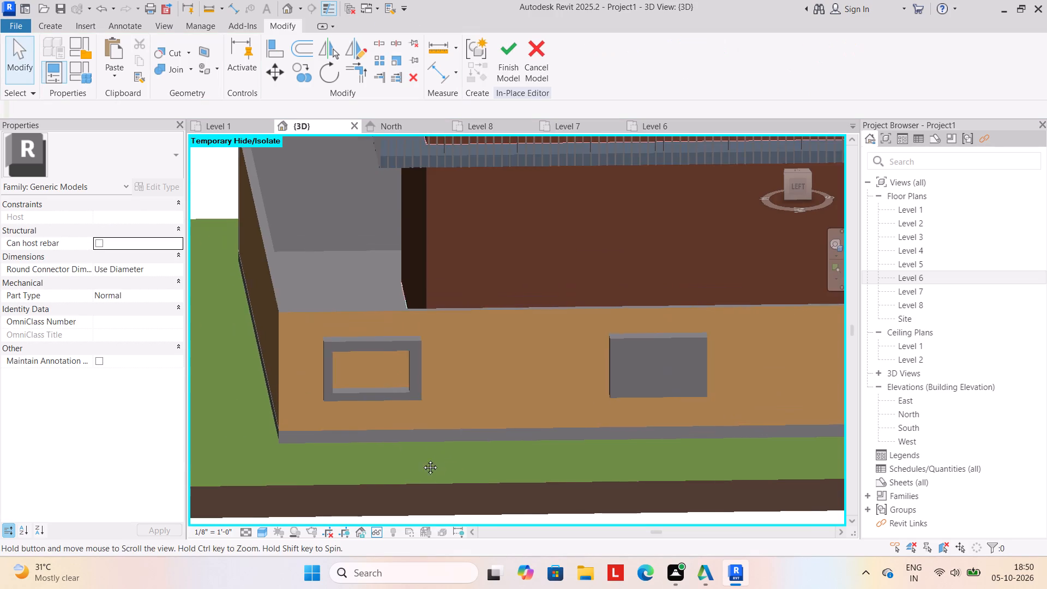
middle_click_drag(422, 459, 323, 414)
left_click(496, 348)
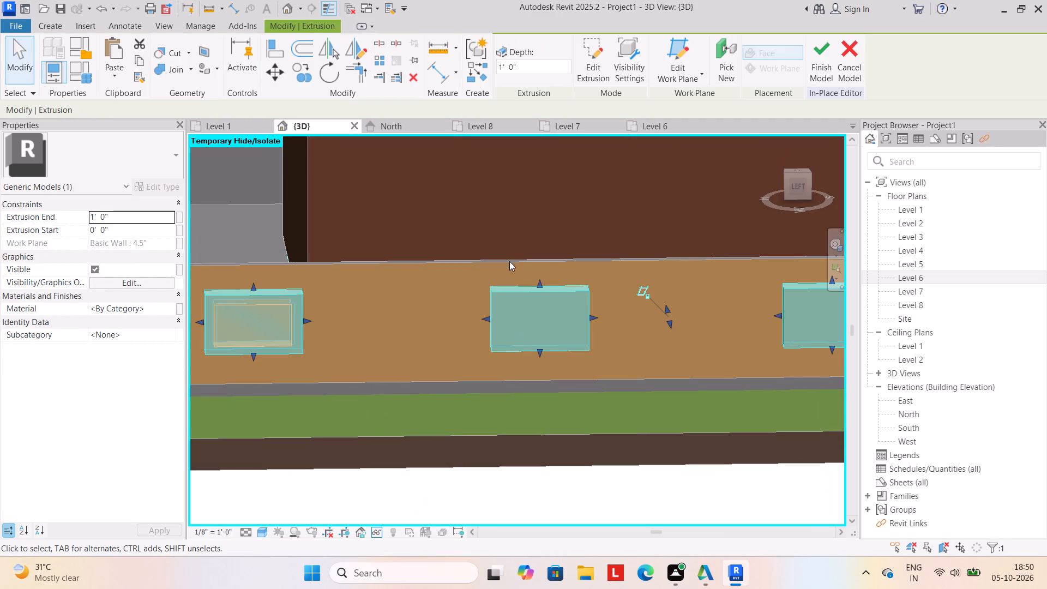
left_click(820, 53)
Reopen the block model in place and cut a 1' deep void from an inset rectangle about 3'-0" by 1'-8" on the second block's front face.
left_click(561, 347)
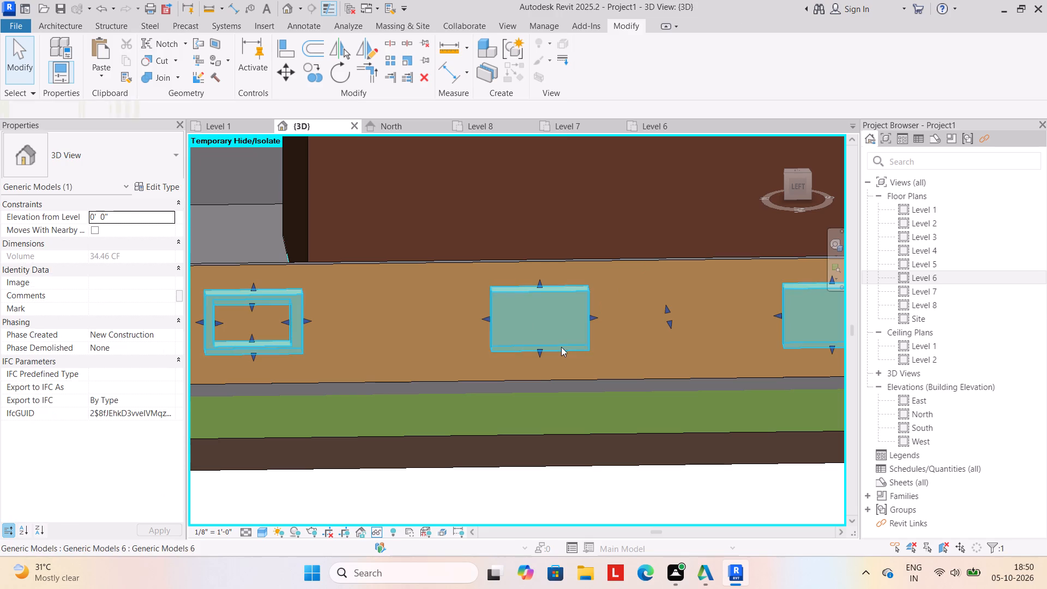
left_click(598, 63)
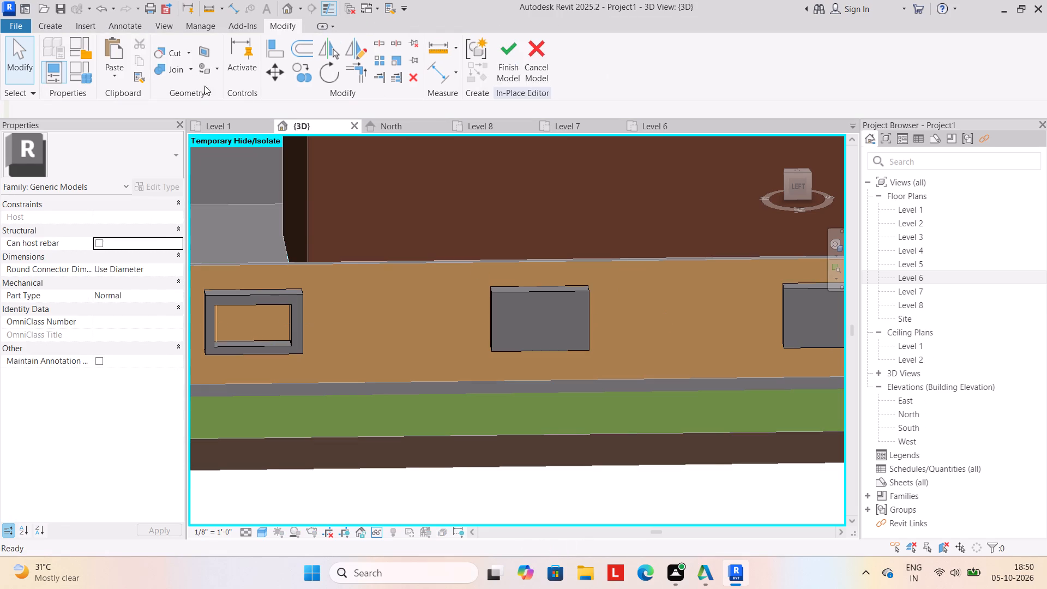
left_click(51, 24)
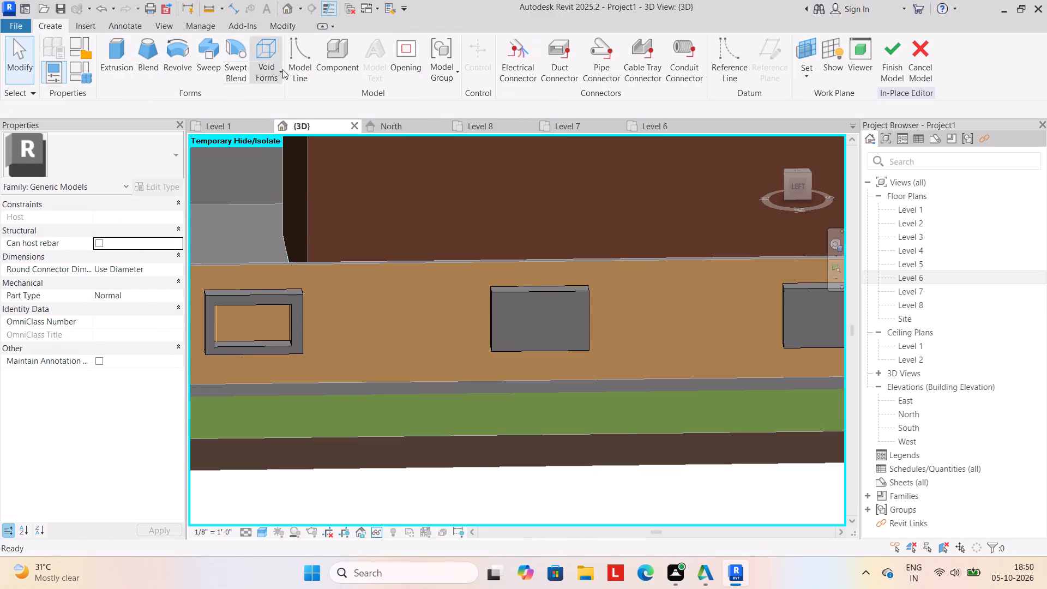
left_click(279, 70)
left_click(287, 98)
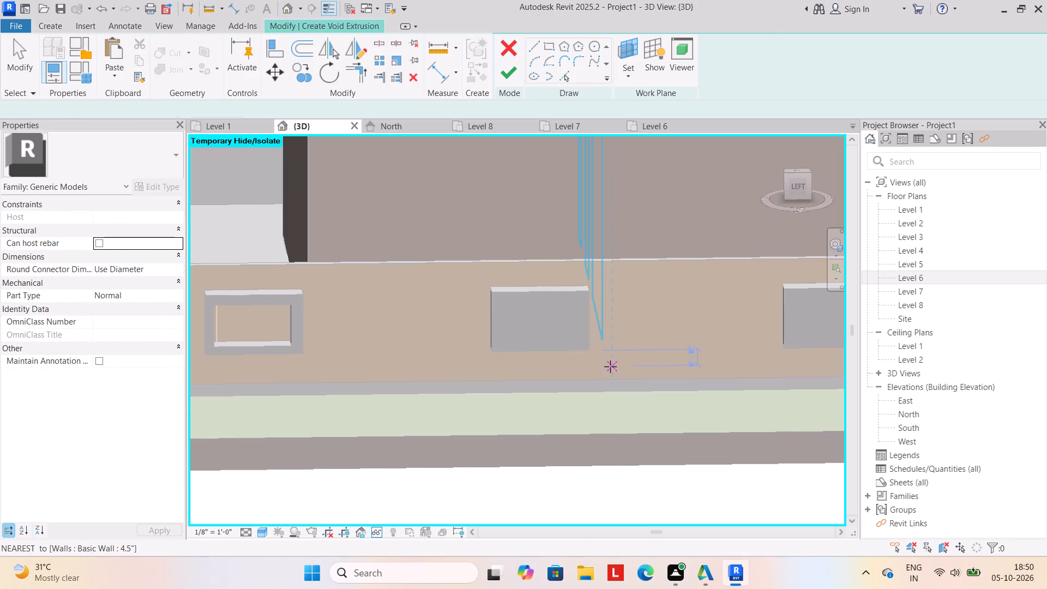
scroll(610, 366, "up", 3)
left_click(704, 76)
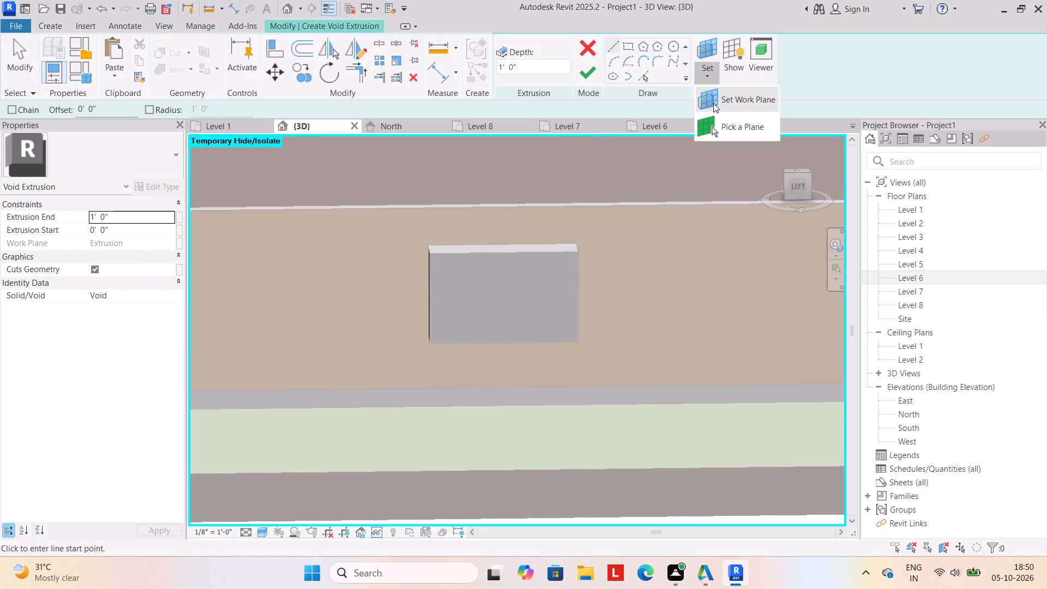
left_click(718, 123)
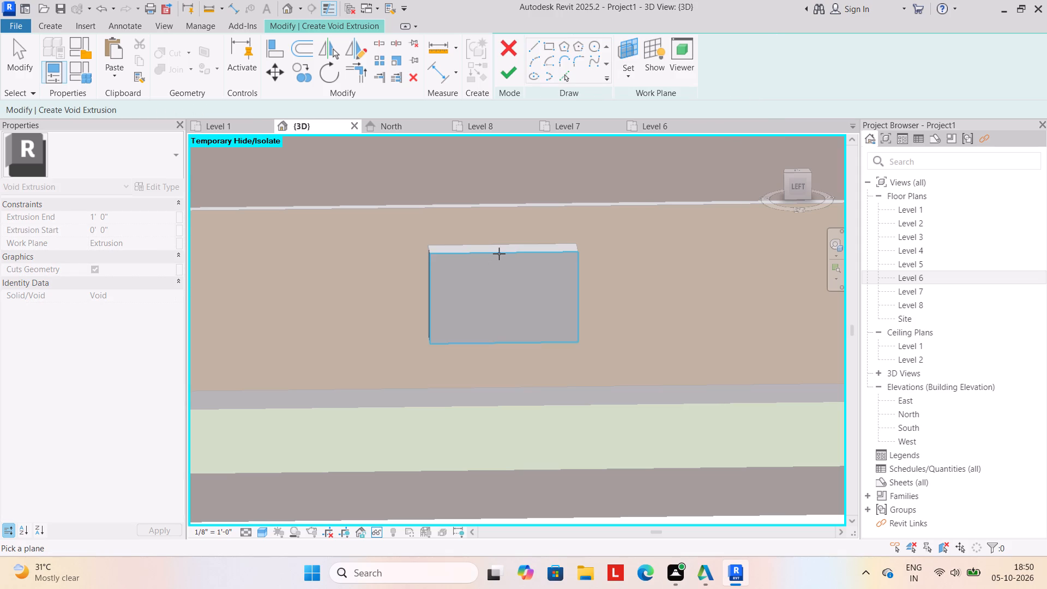
left_click(499, 254)
left_click(628, 46)
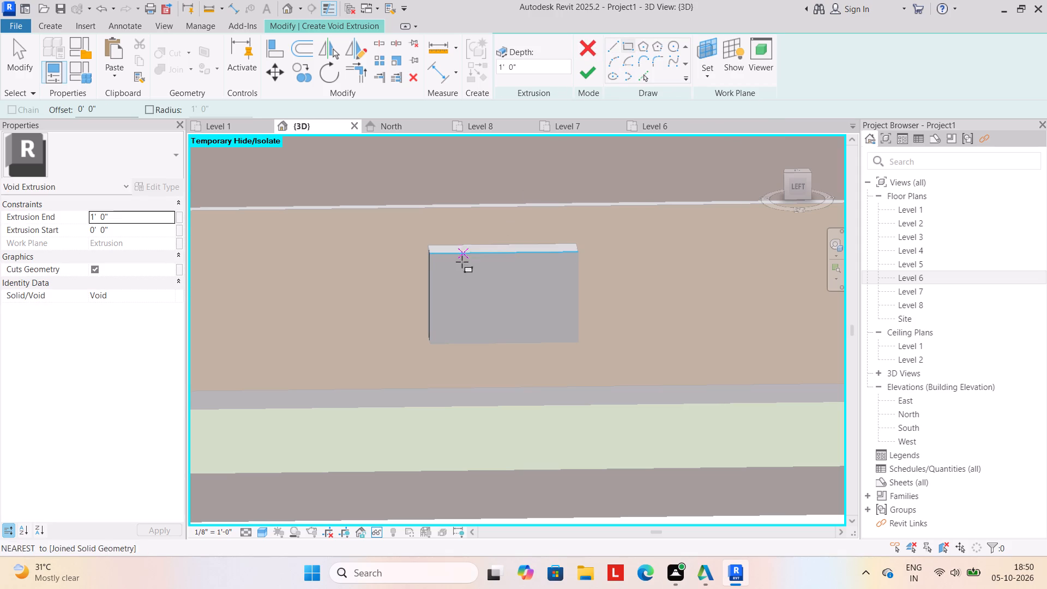
left_click(448, 271)
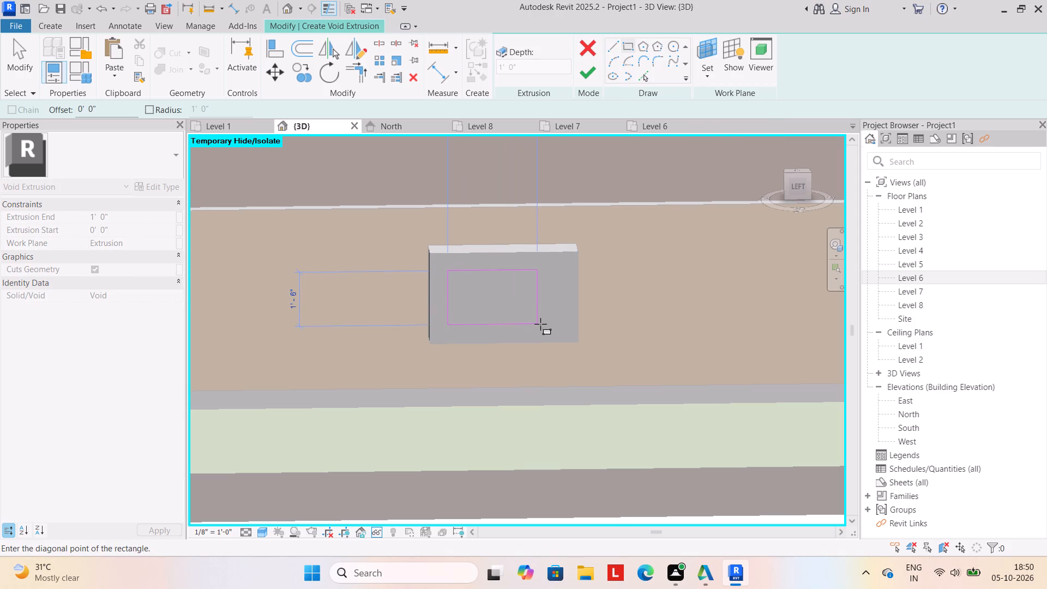
left_click(559, 329)
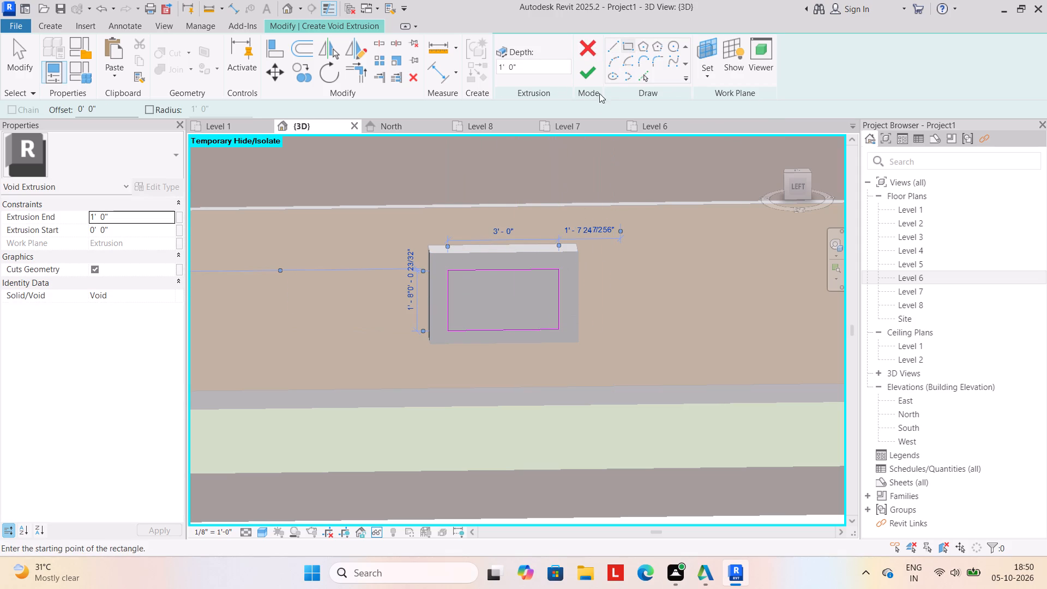
left_click(592, 73)
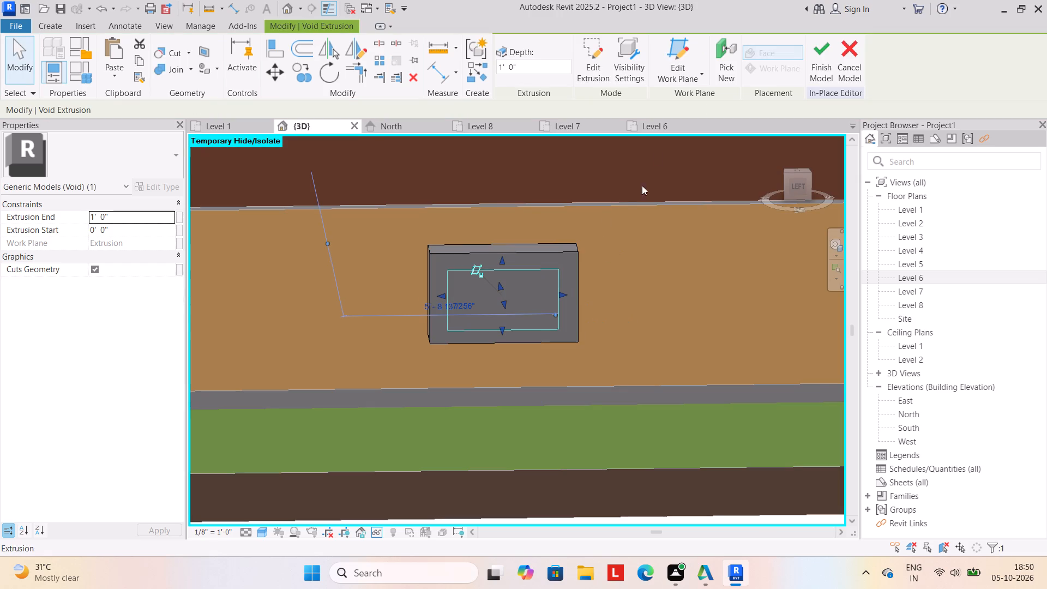
left_click(811, 59)
Edit the block model in place and cut a 1' deep void from an inset rectangle about 1'-8" high on the third block's front face.
scroll(657, 298, "down", 4)
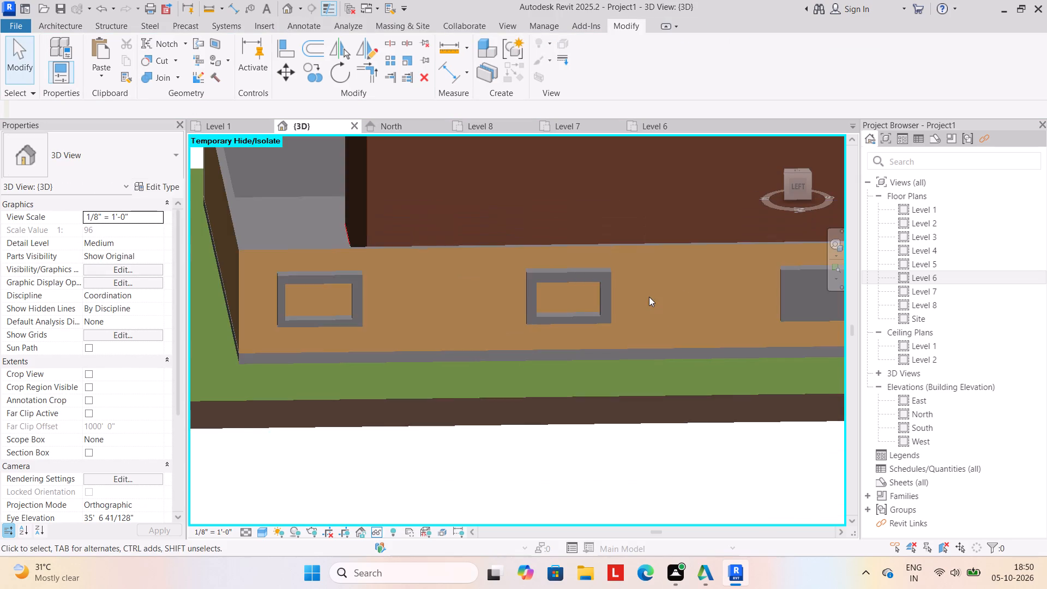
middle_click_drag(646, 294, 446, 263)
left_click(583, 271)
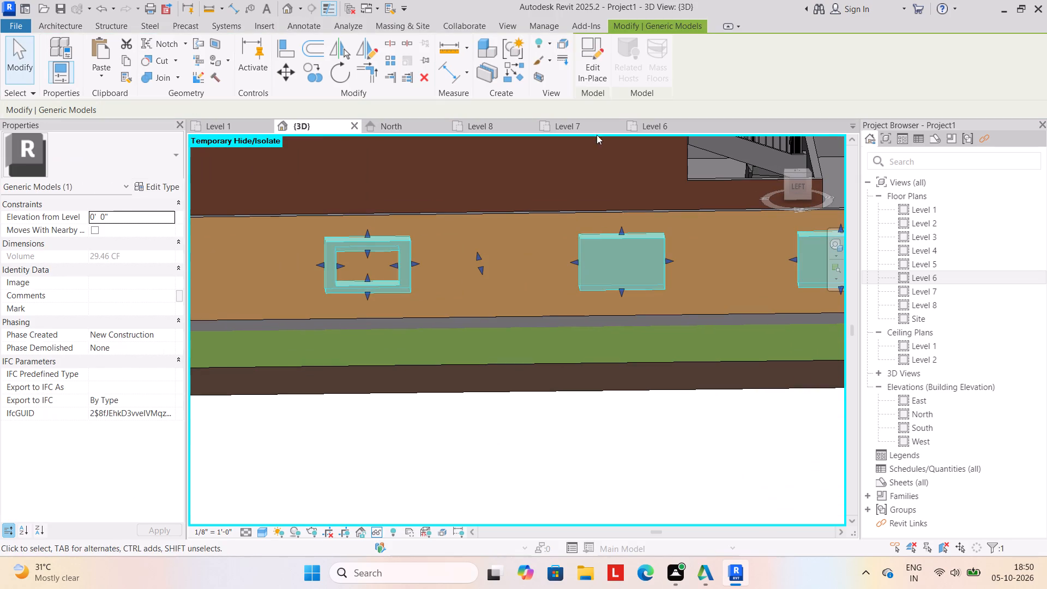
left_click(592, 57)
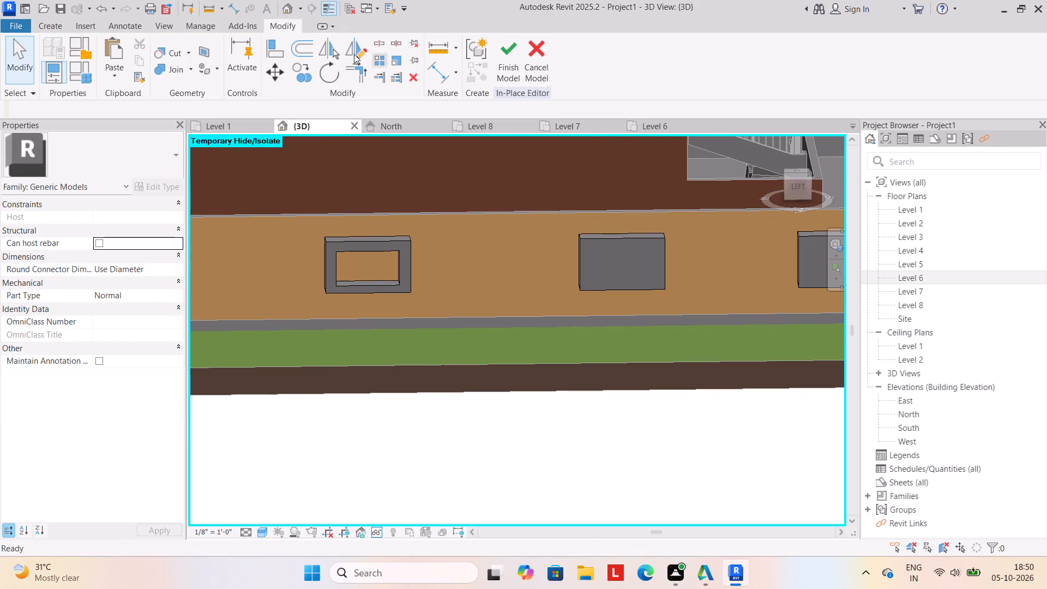
left_click(49, 23)
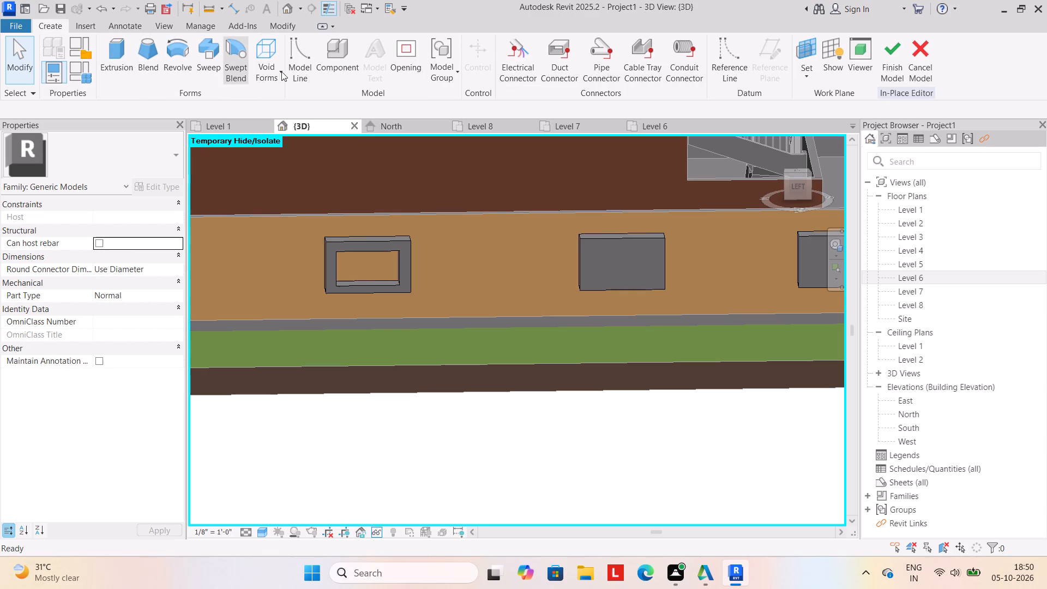
left_click(279, 71)
left_click(294, 96)
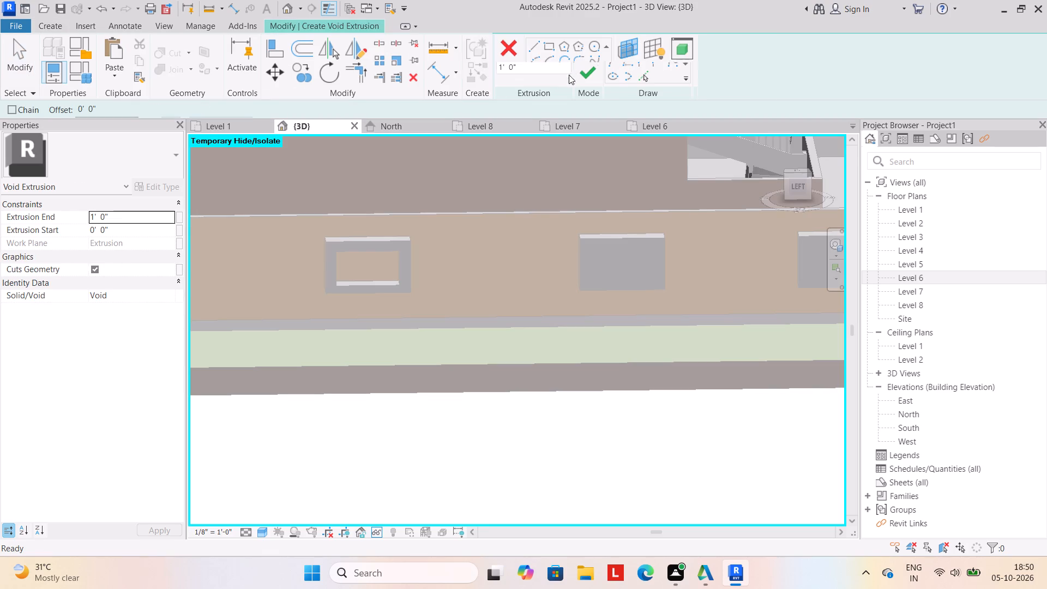
left_click(708, 76)
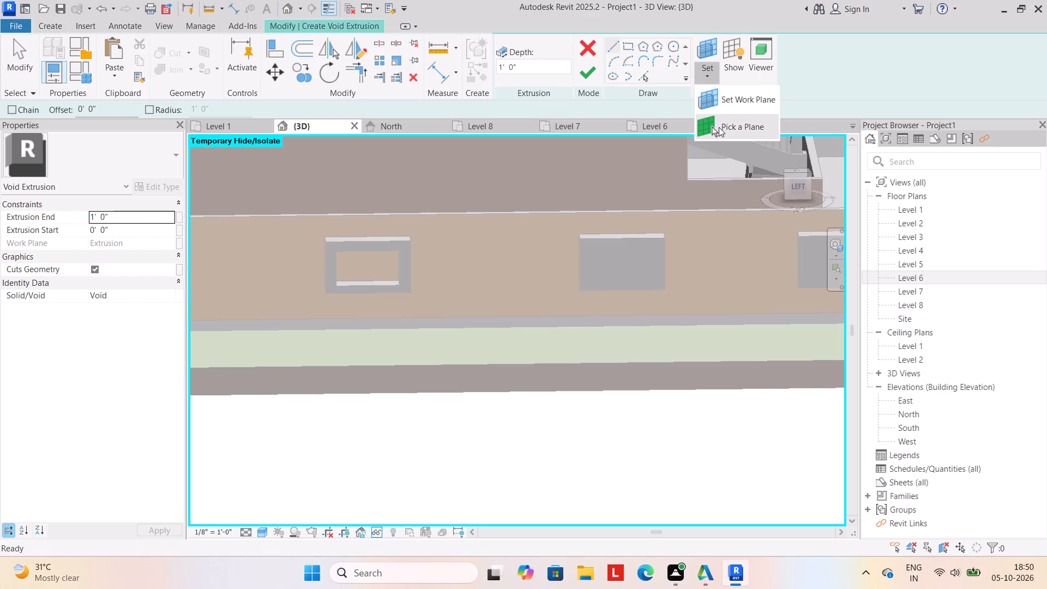
left_click(719, 127)
left_click(633, 241)
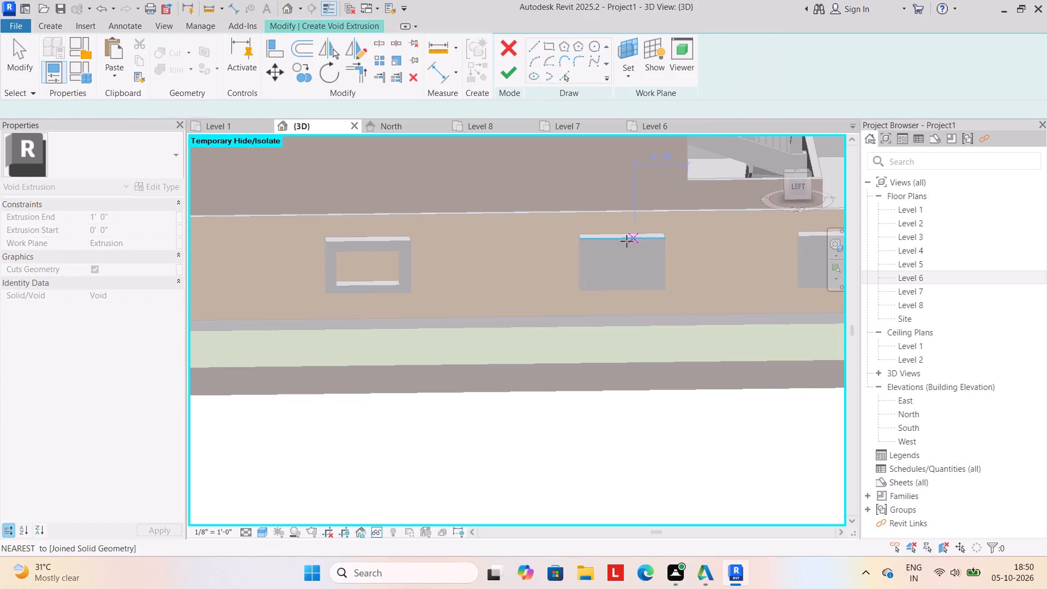
left_click(624, 42)
scroll(626, 273, "up", 4)
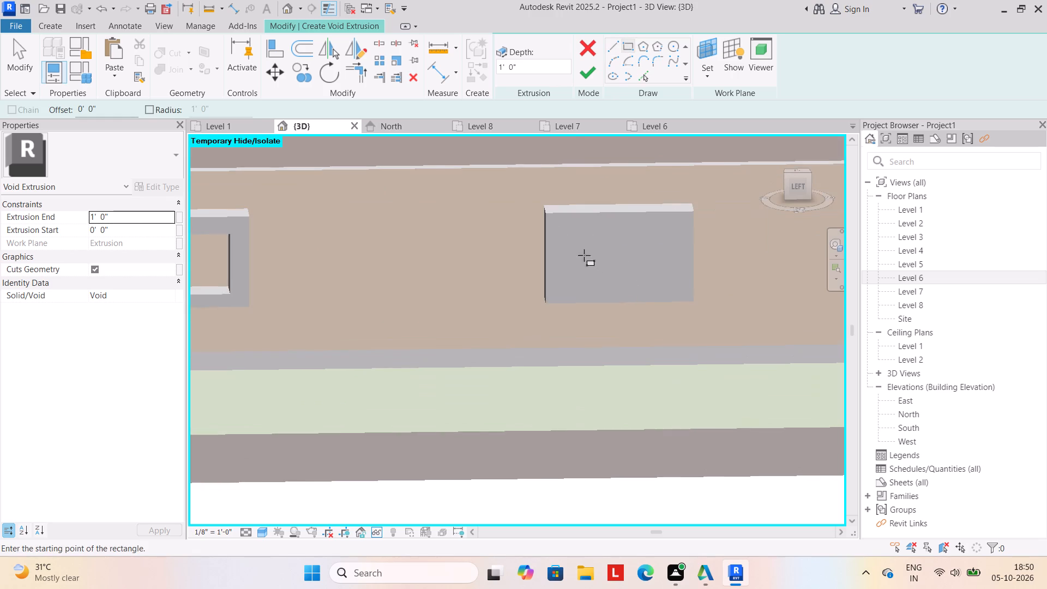
left_click(565, 226)
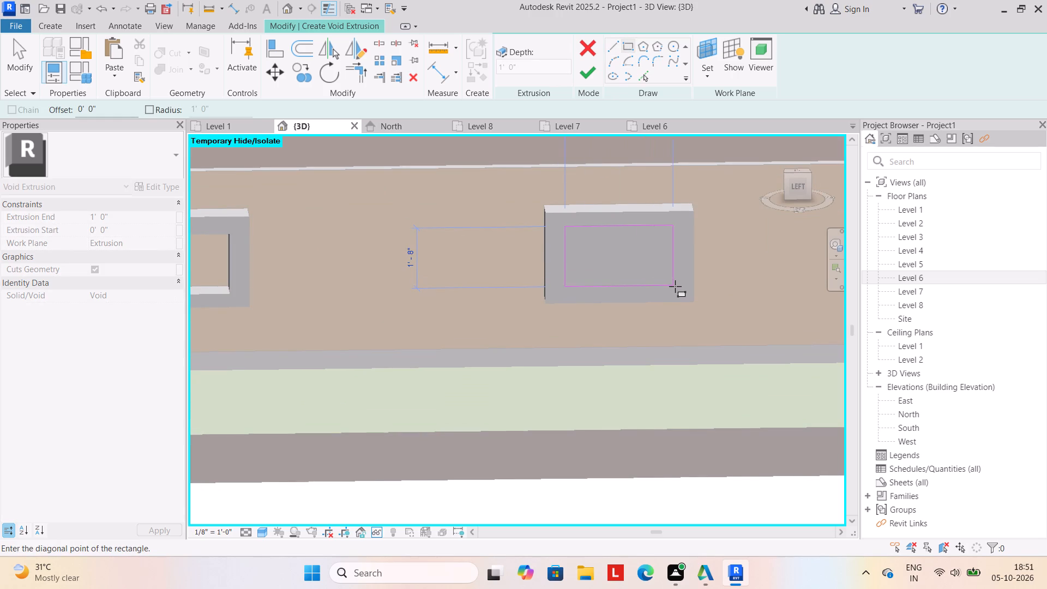
left_click(676, 286)
left_click(592, 76)
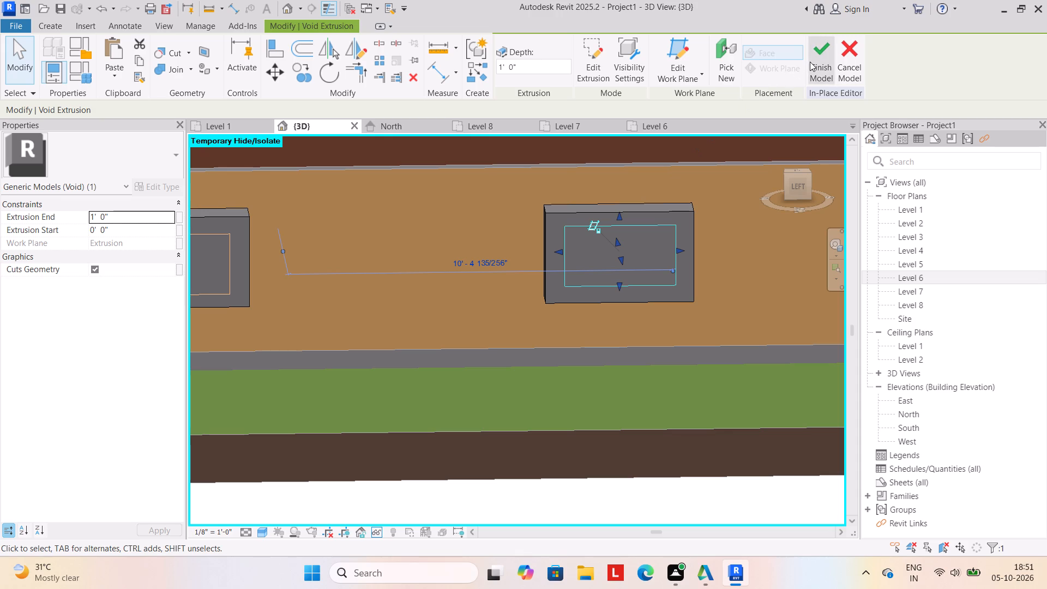
left_click(810, 62)
Edit the block model in place and cut a 1' deep void from an inset rectangle about 3'-0" by 1'-9" on the fourth block's face.
scroll(634, 305, "down", 2)
middle_click_drag(607, 294, 328, 279)
scroll(323, 277, "down", 3)
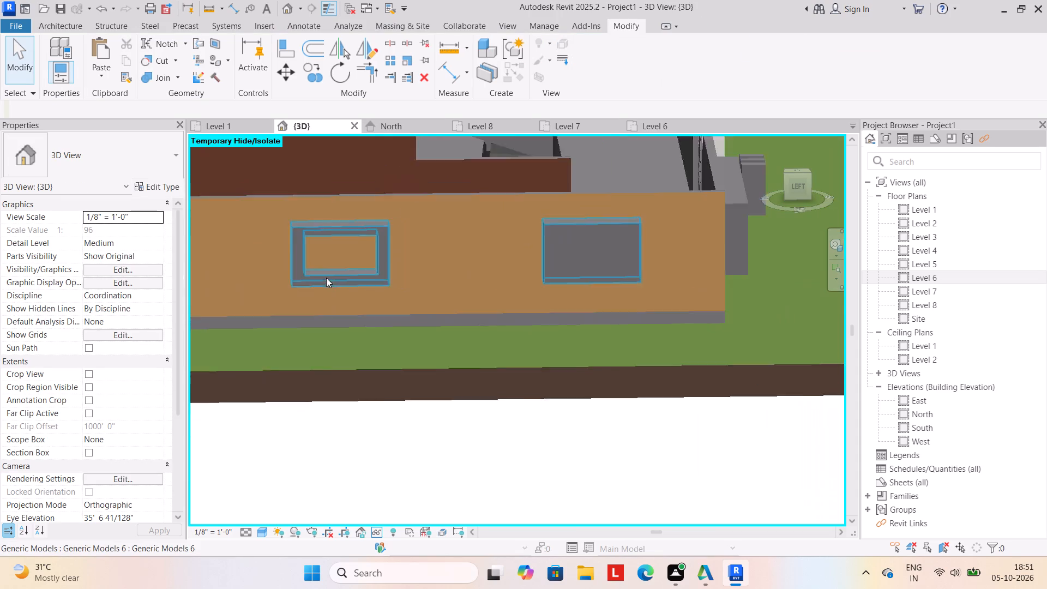
left_click(51, 24)
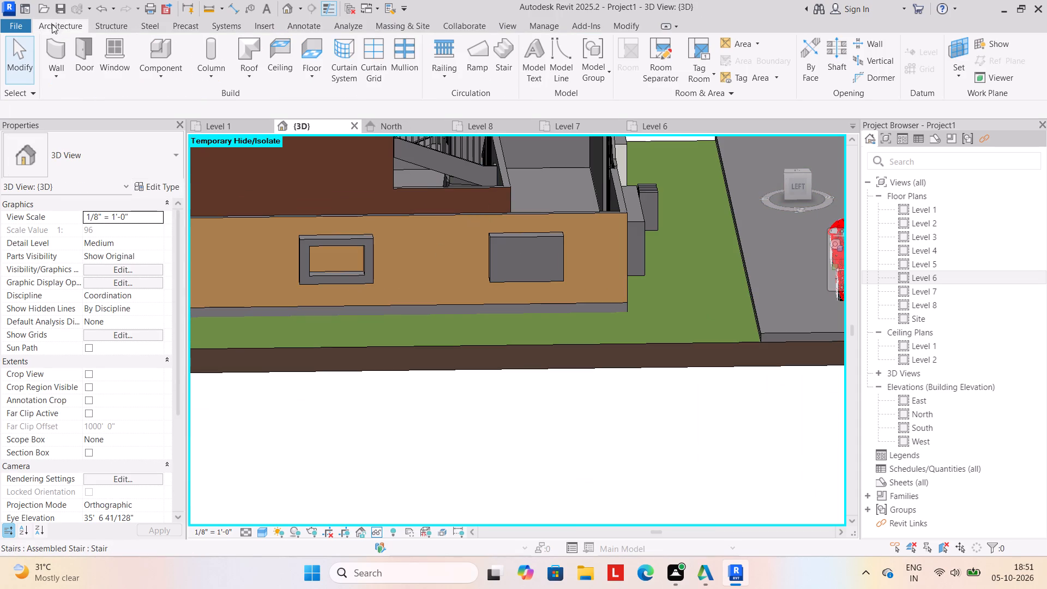
left_click(491, 250)
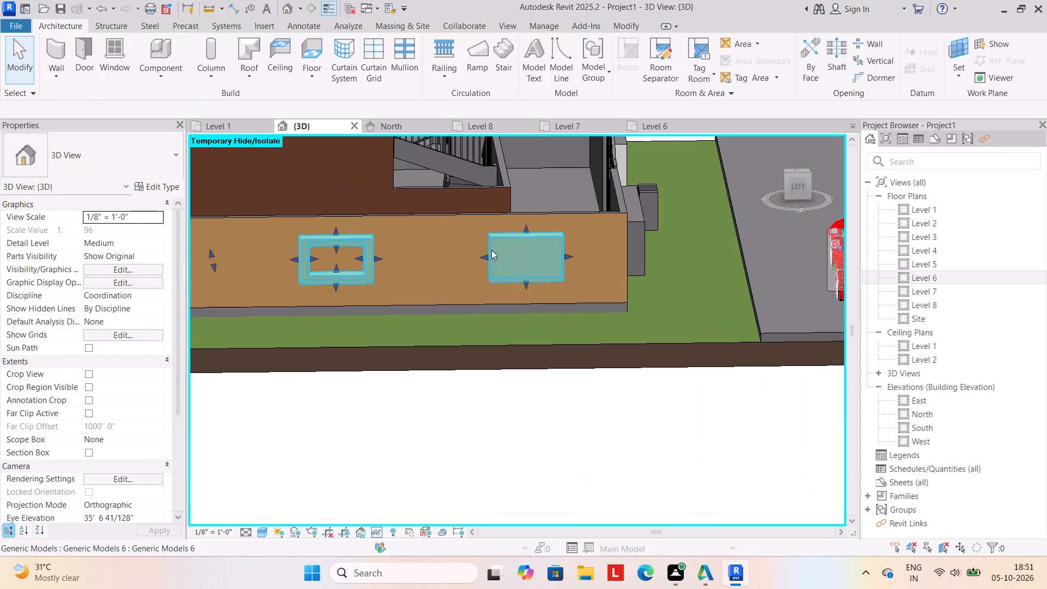
left_click(587, 57)
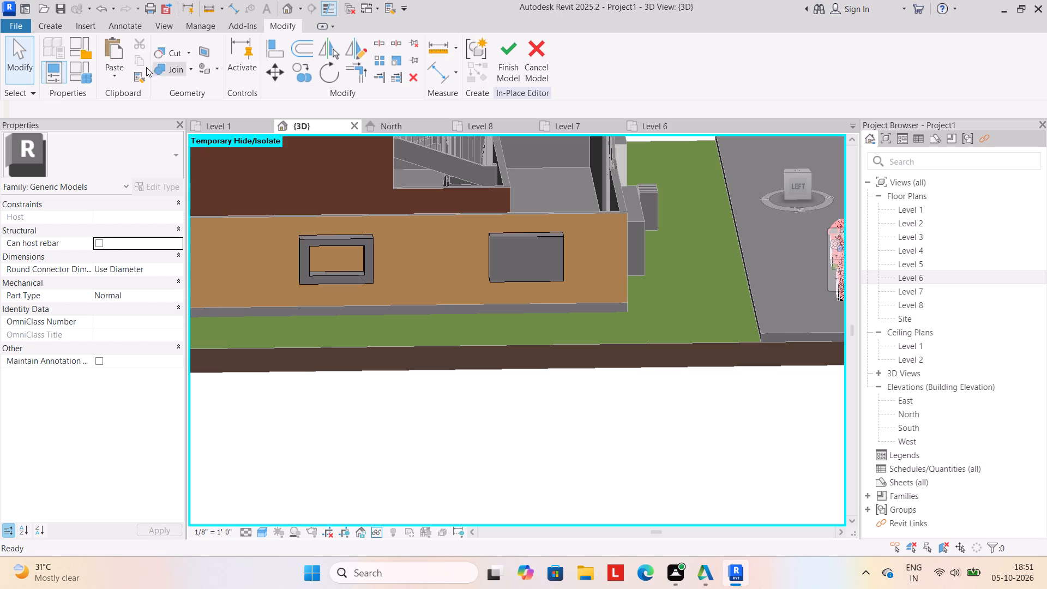
left_click(52, 23)
left_click(281, 69)
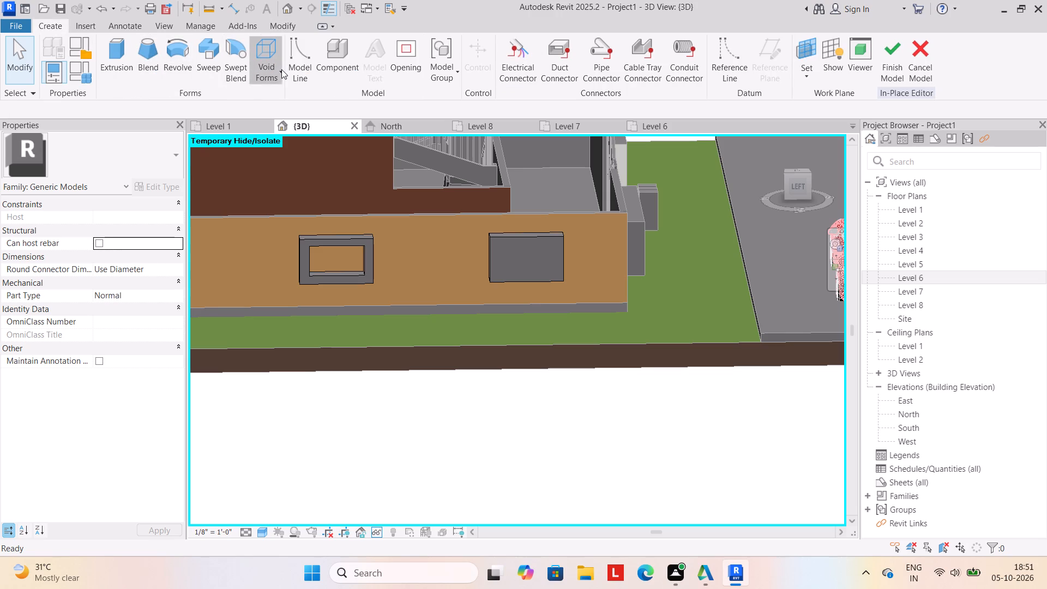
left_click(291, 93)
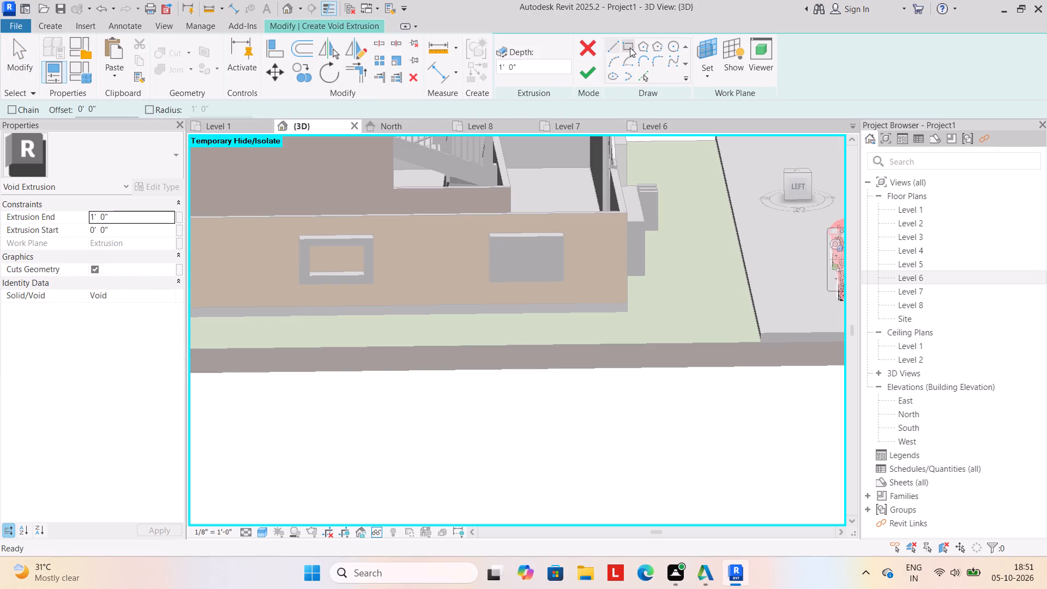
left_click(633, 43)
scroll(526, 297, "up", 3)
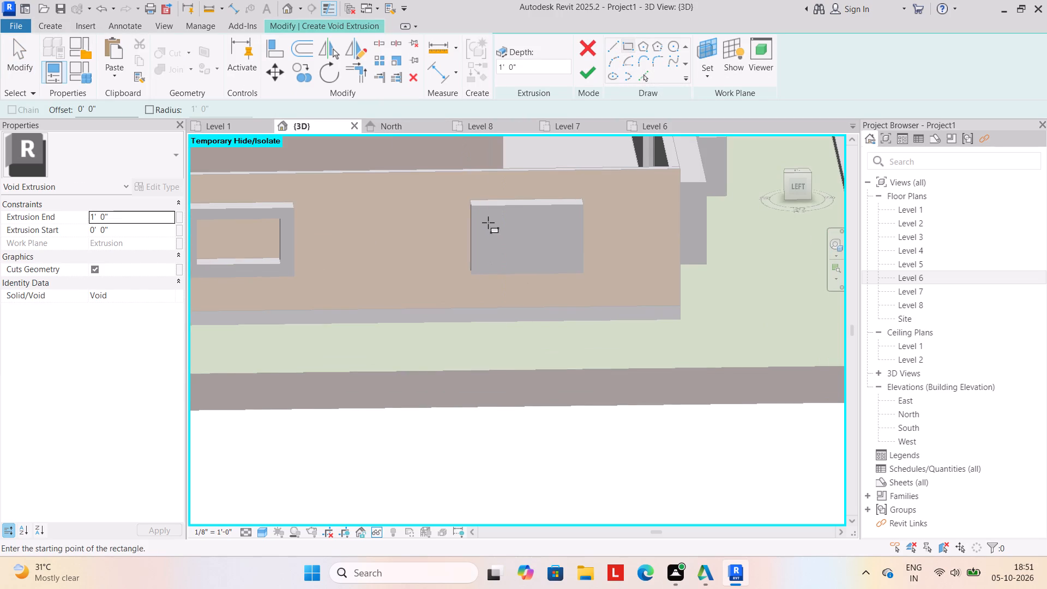
left_click(486, 213)
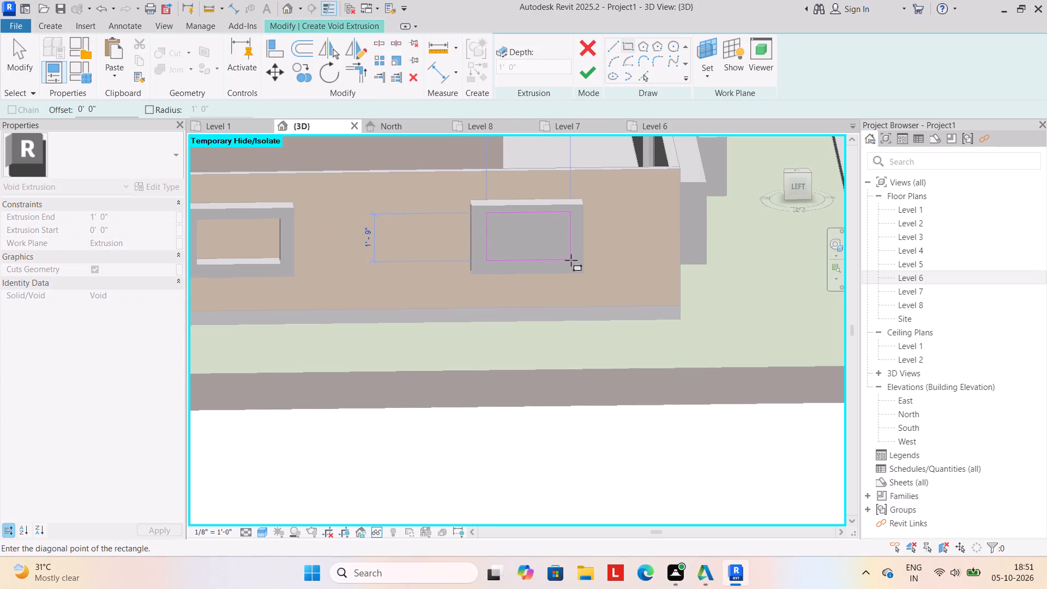
left_click(571, 260)
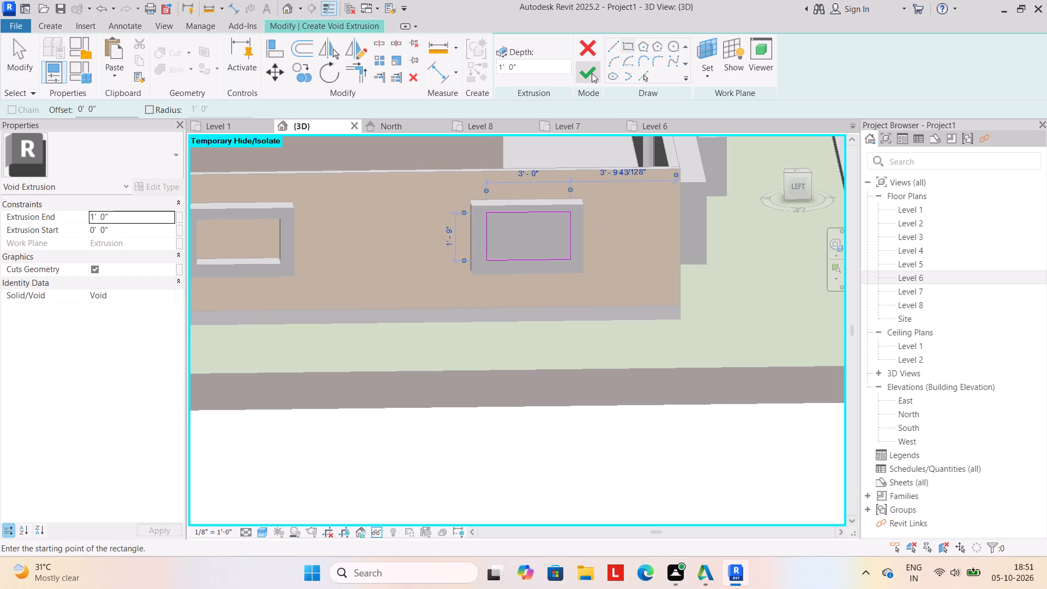
left_click(592, 73)
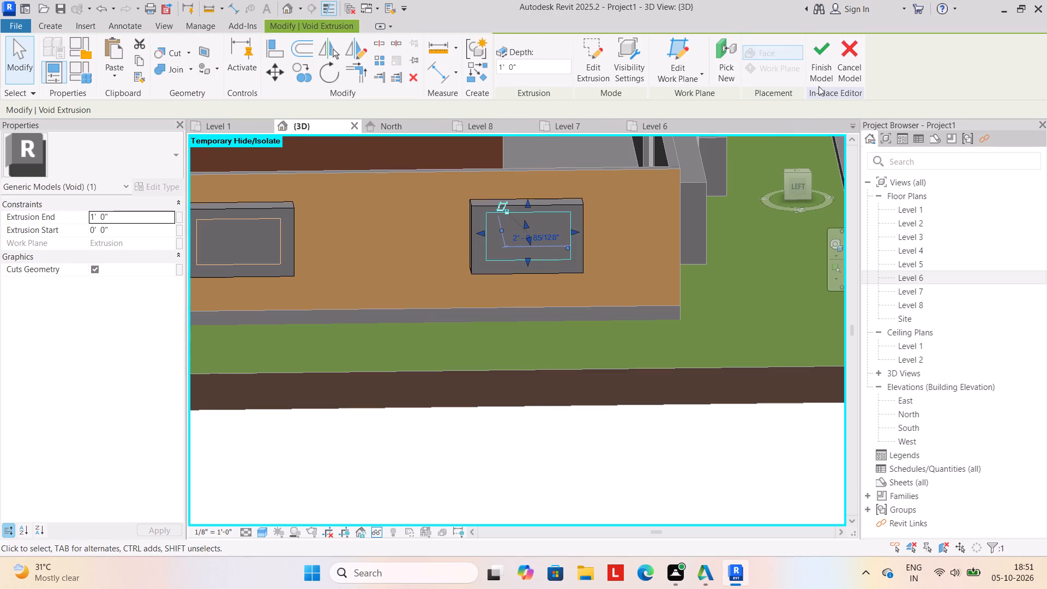
left_click(820, 73)
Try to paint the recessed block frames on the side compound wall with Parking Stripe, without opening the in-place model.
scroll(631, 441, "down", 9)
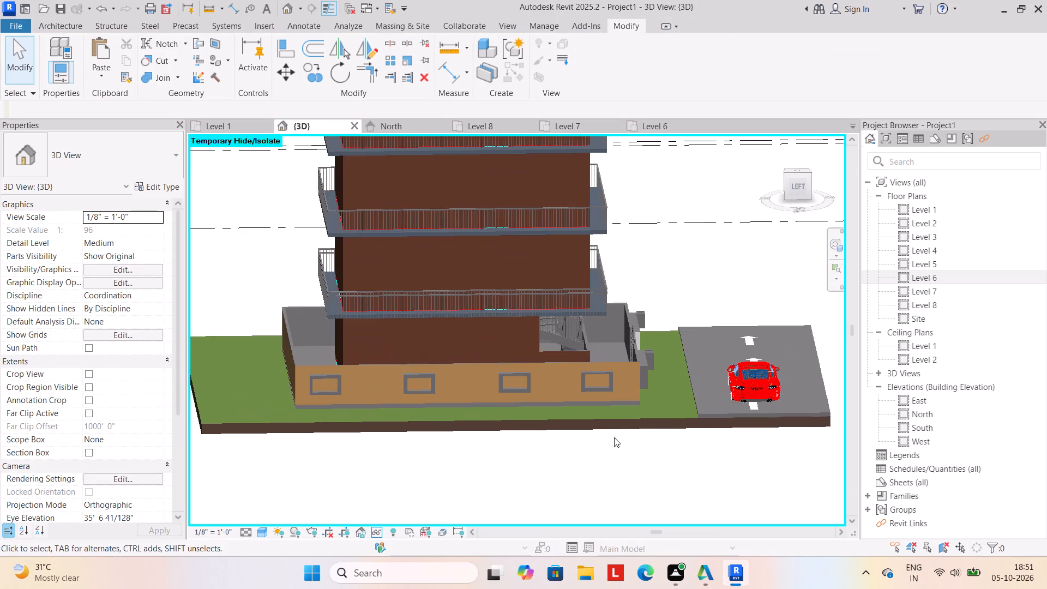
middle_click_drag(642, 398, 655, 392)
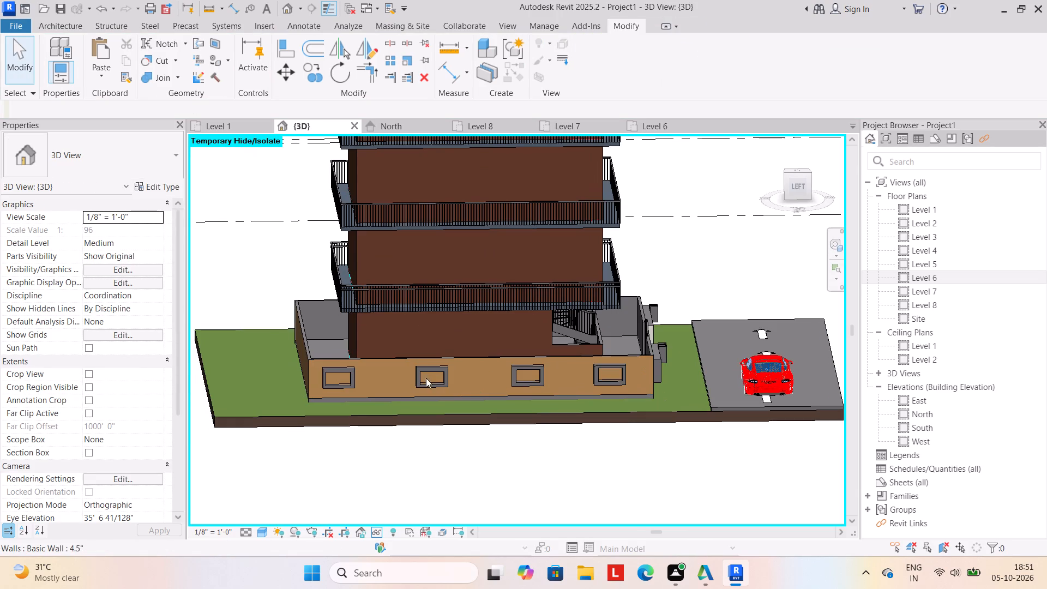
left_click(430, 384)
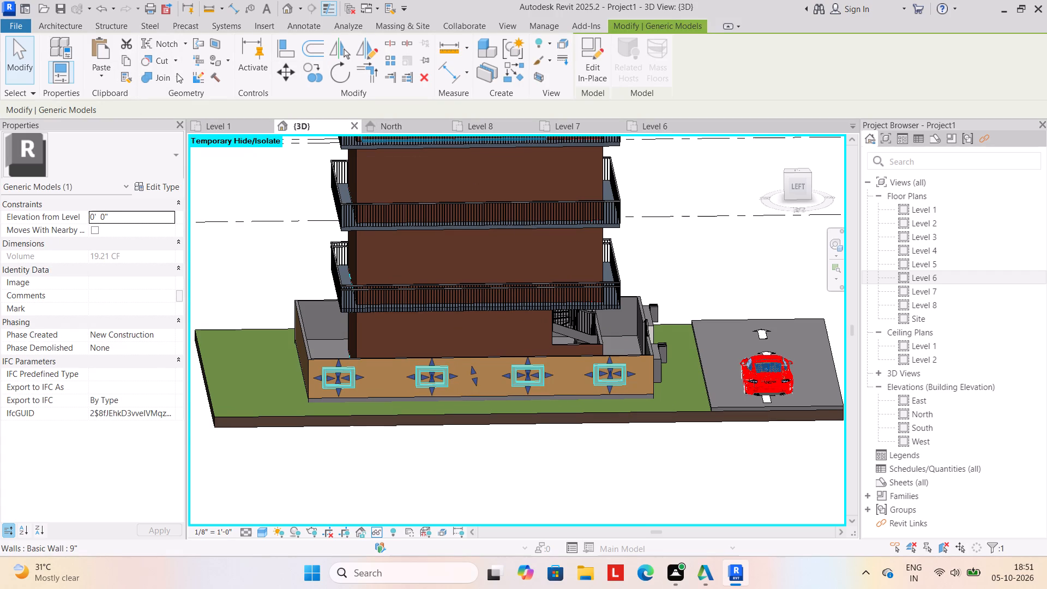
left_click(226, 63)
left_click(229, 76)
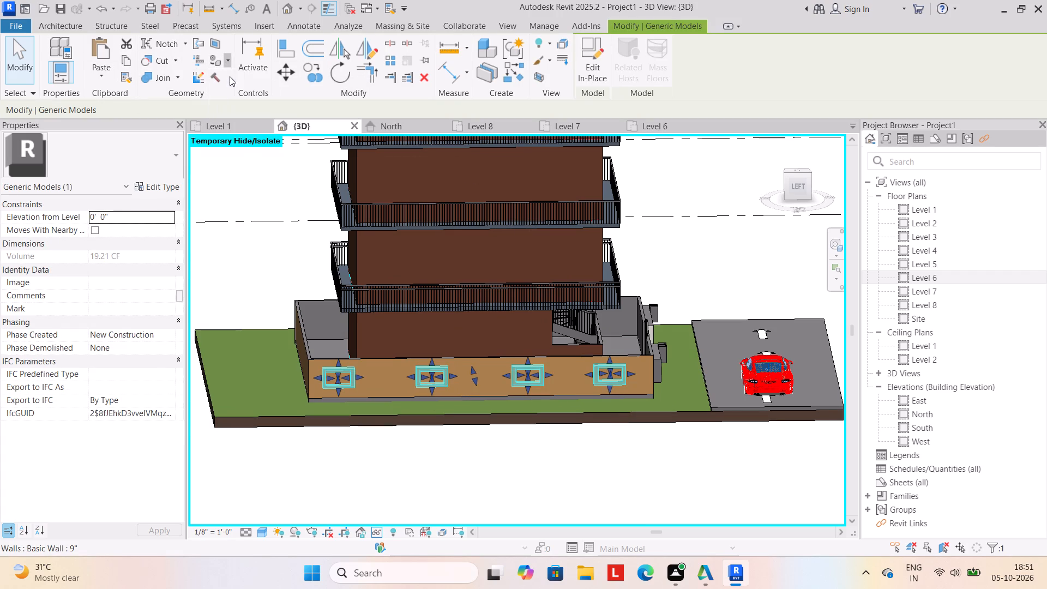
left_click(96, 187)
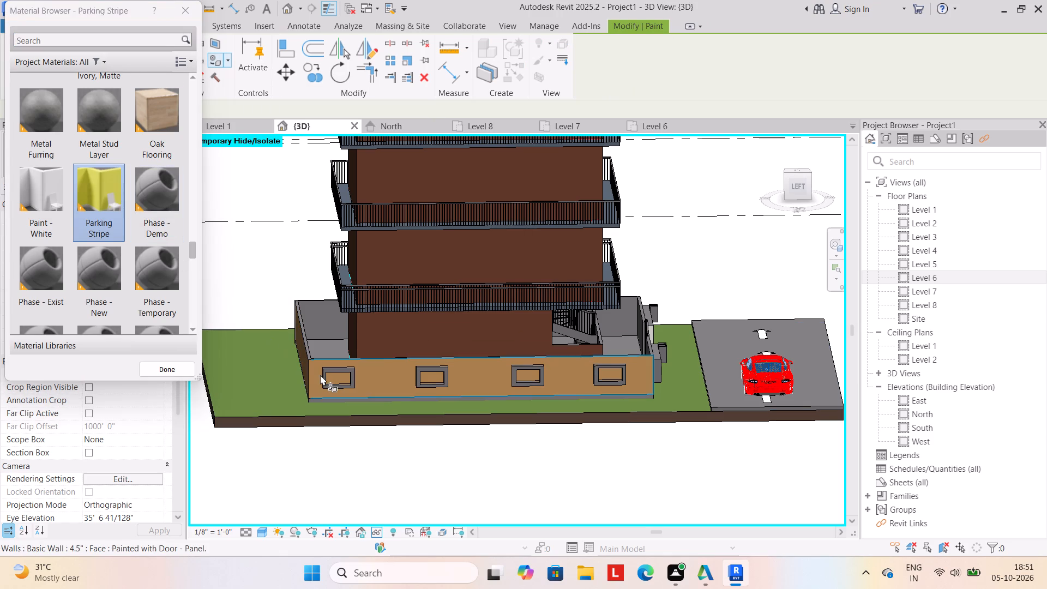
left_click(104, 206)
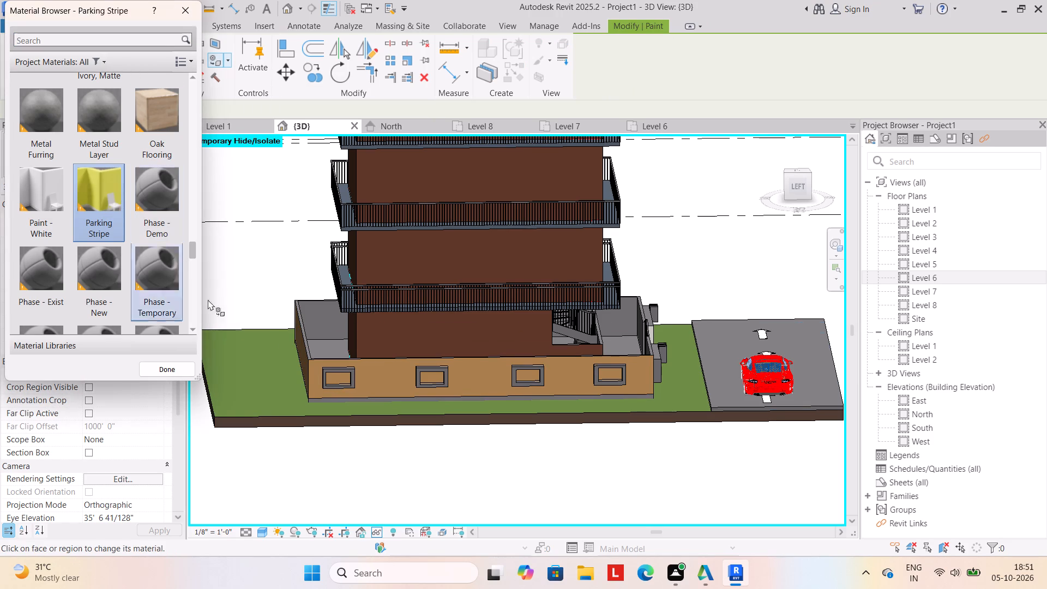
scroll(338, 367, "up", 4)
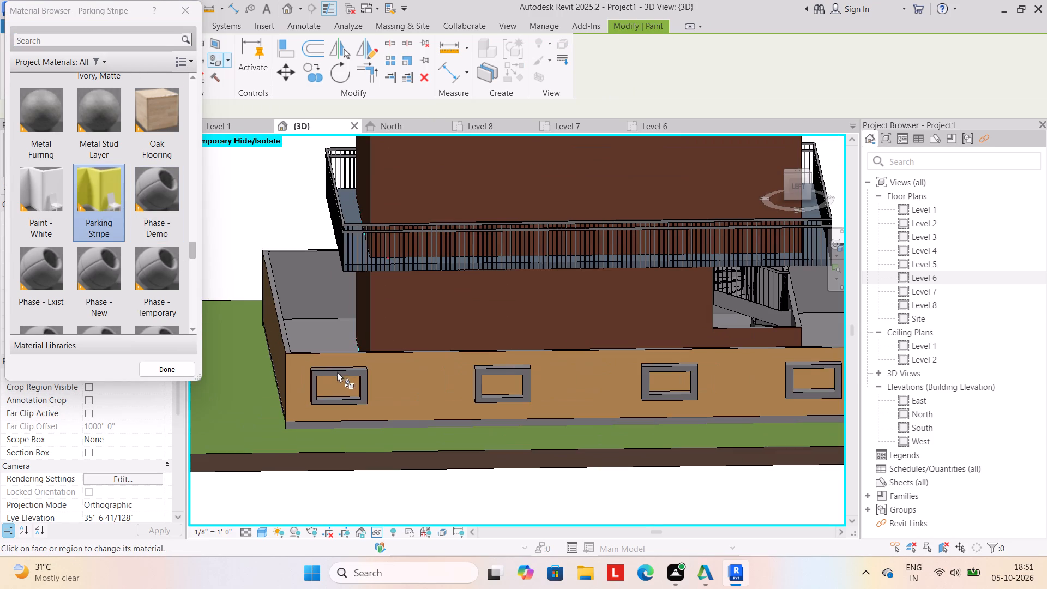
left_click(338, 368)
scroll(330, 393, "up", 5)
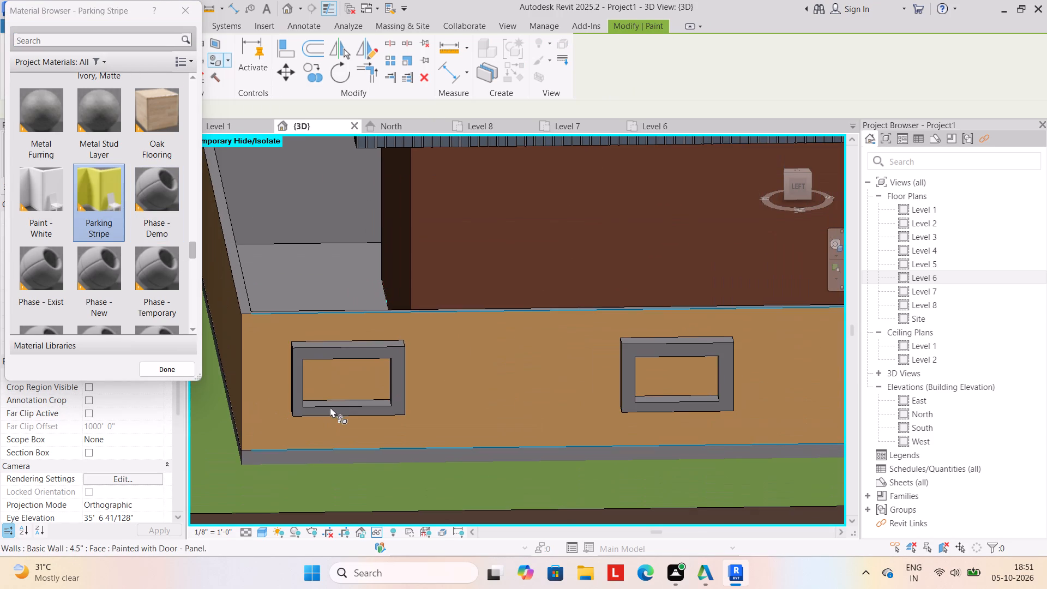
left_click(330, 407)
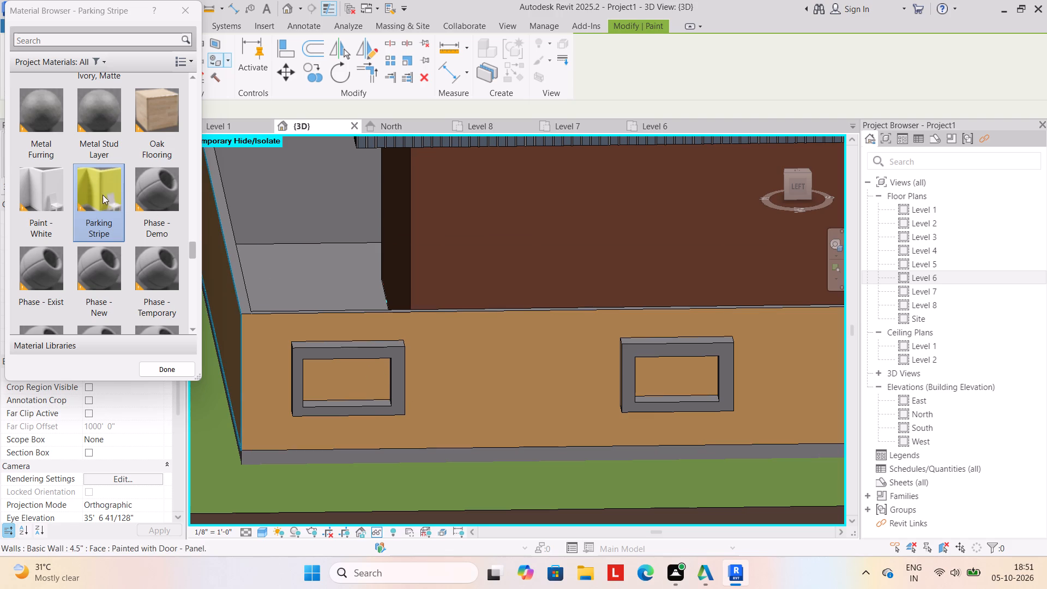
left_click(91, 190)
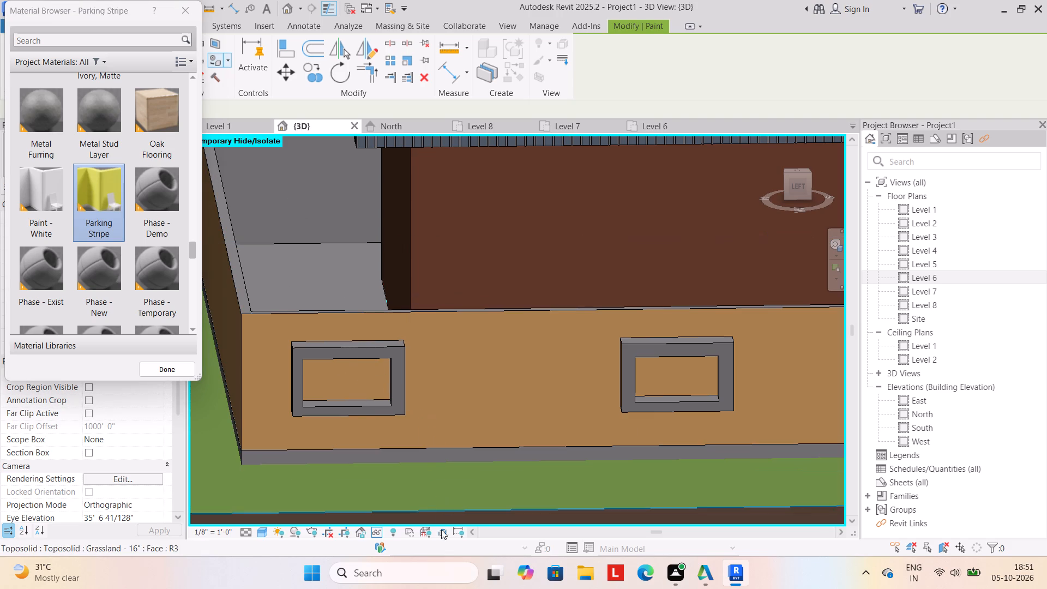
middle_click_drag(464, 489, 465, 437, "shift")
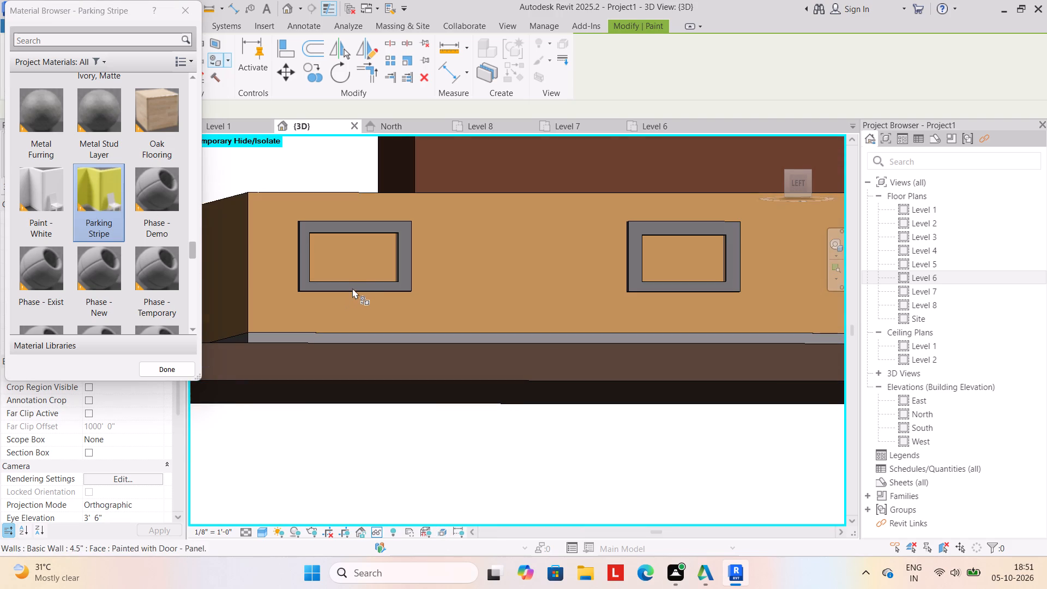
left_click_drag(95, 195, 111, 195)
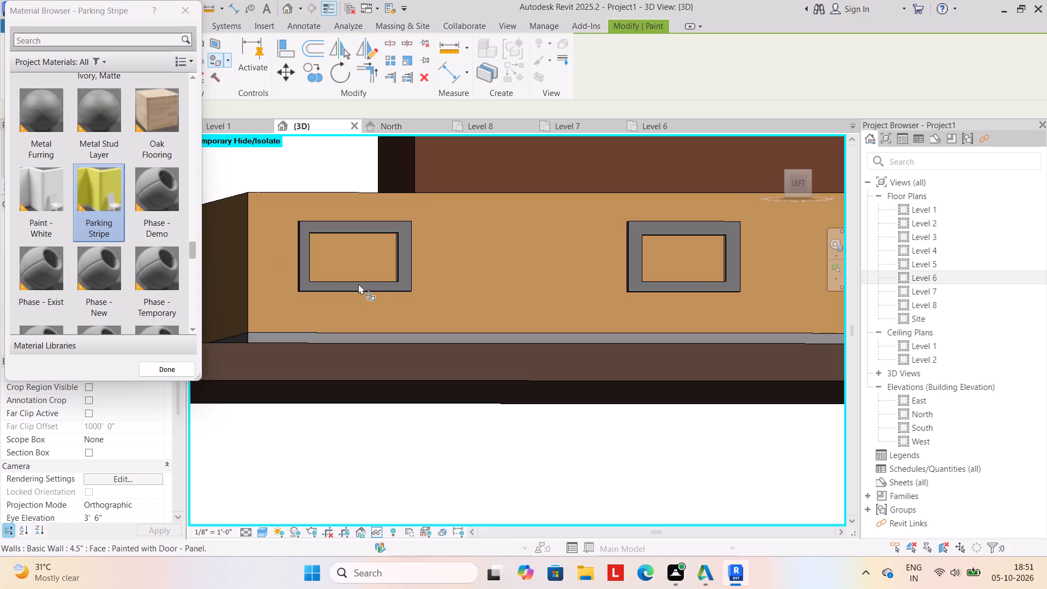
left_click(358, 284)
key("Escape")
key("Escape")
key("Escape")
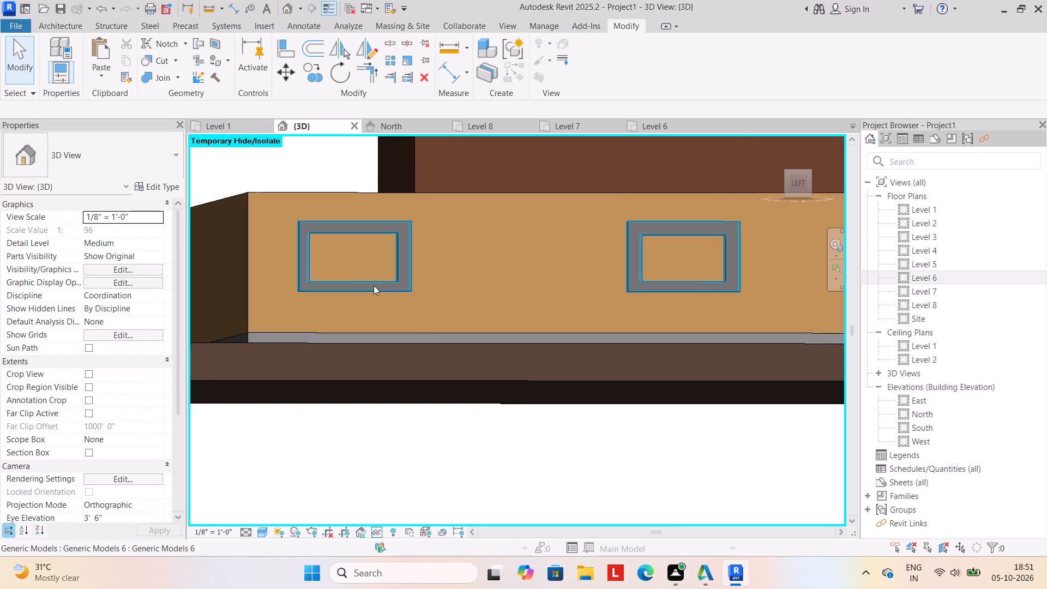
Edit the block model in place, paint the front frame faces of the four recessed blocks with Parking Stripe, and finish the model.
left_click(374, 285)
left_click(594, 67)
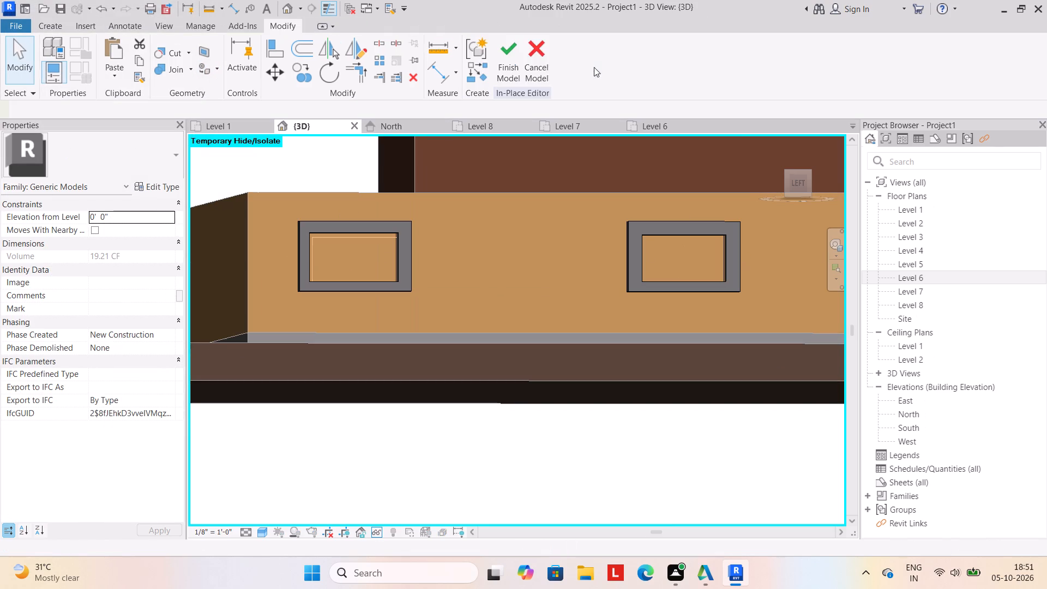
left_click(221, 67)
left_click(215, 71)
left_click(222, 95)
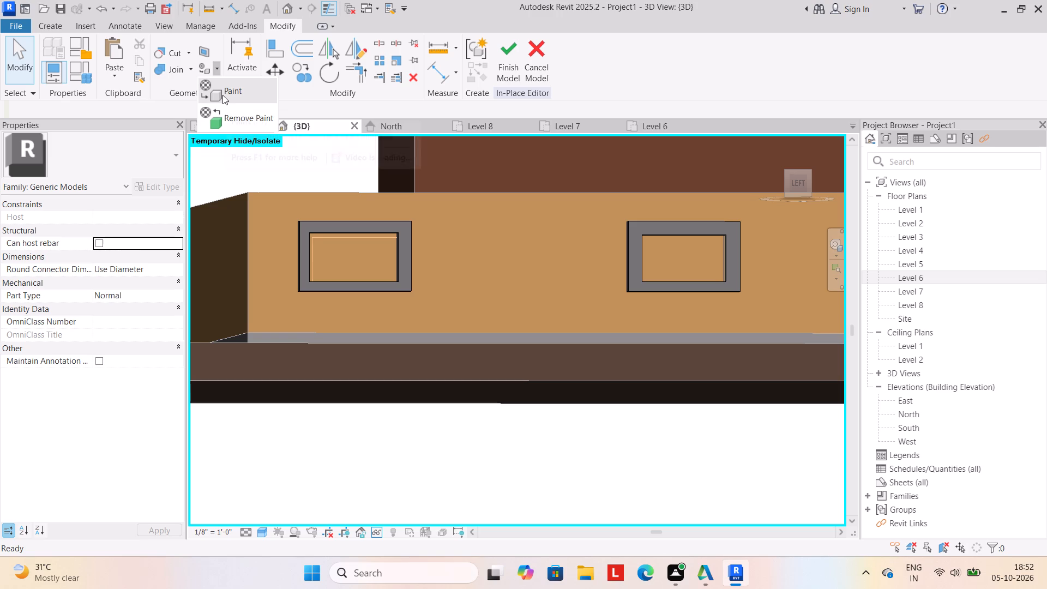
left_click(99, 189)
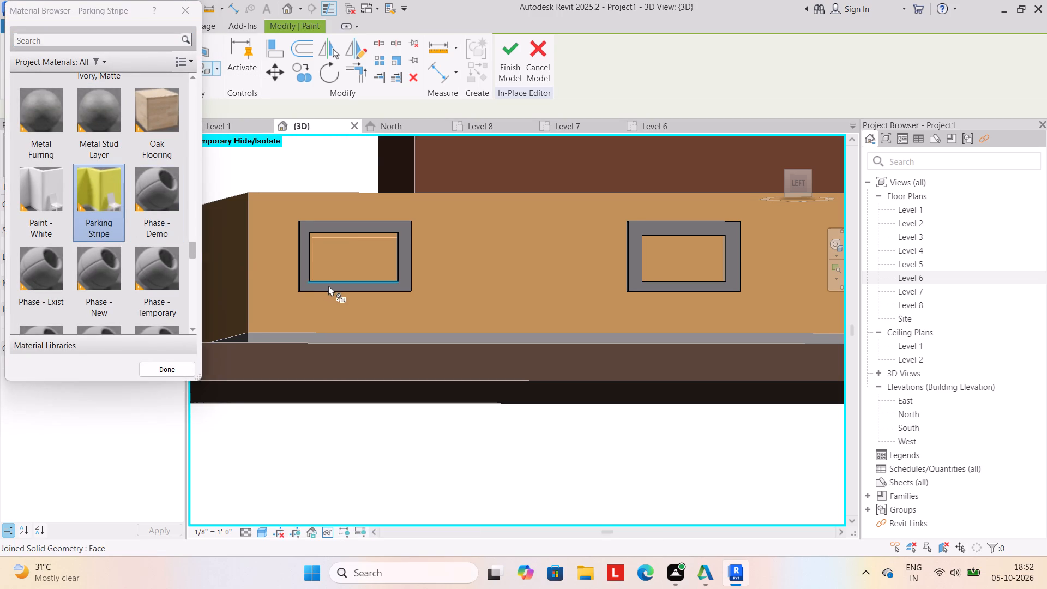
left_click(330, 285)
left_click(387, 282)
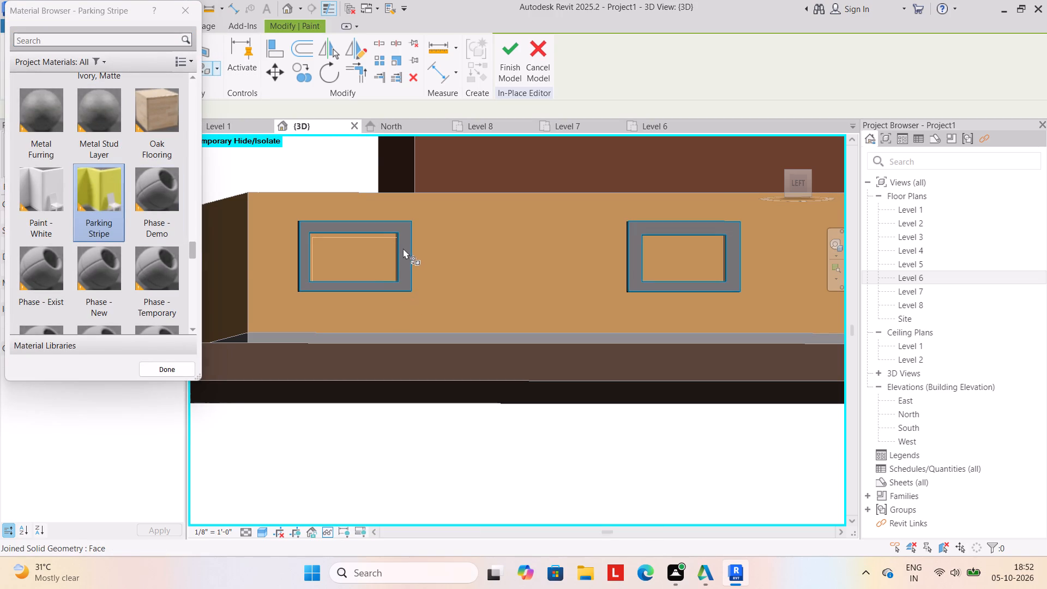
left_click(403, 248)
scroll(553, 284, "down", 7)
middle_click_drag(543, 305, 420, 328)
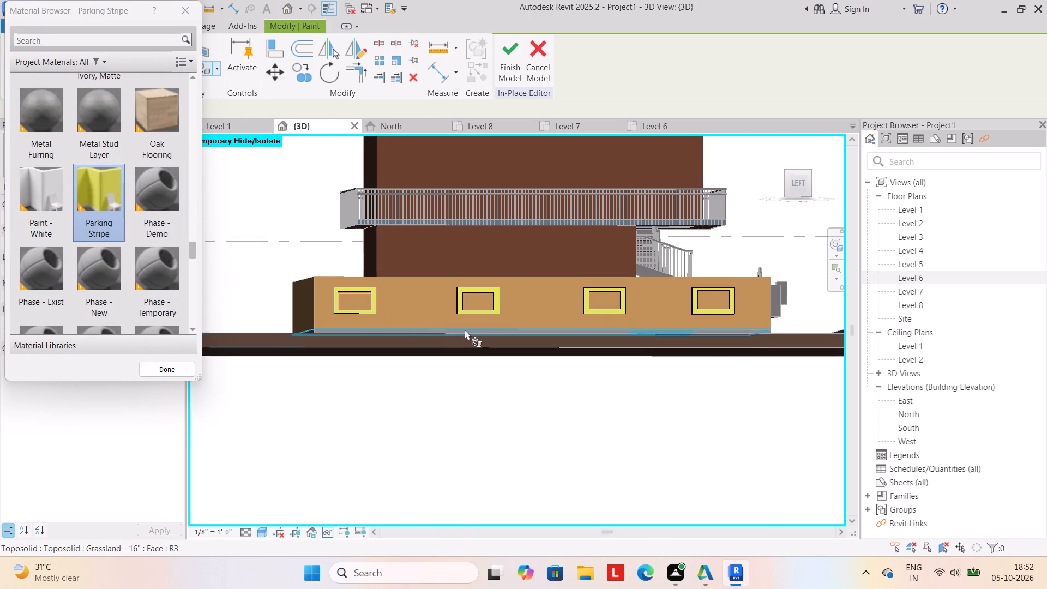
middle_click_drag(529, 396, 521, 437)
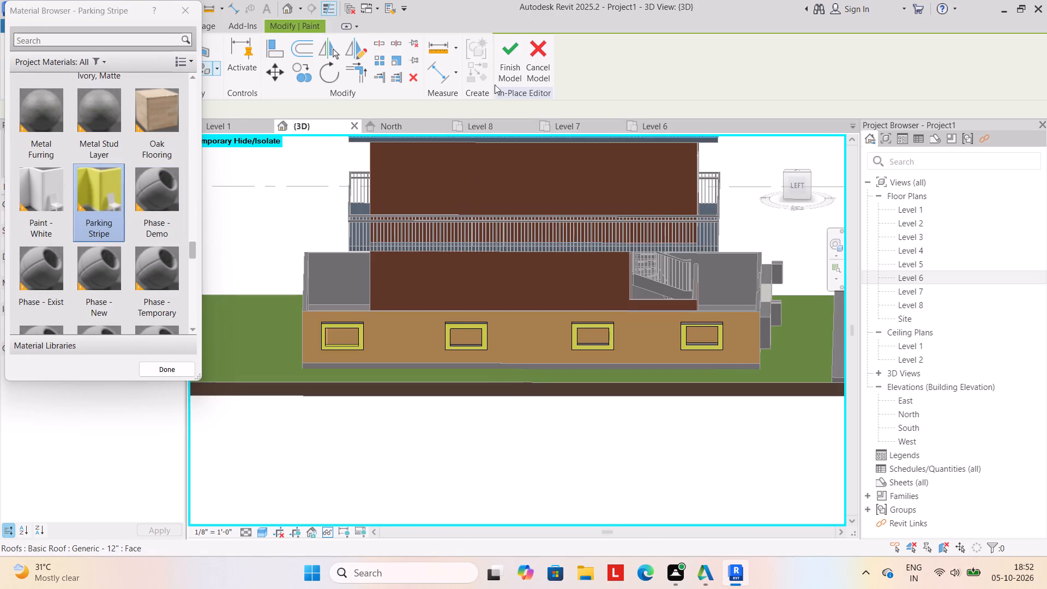
left_click(504, 64)
left_click(518, 426)
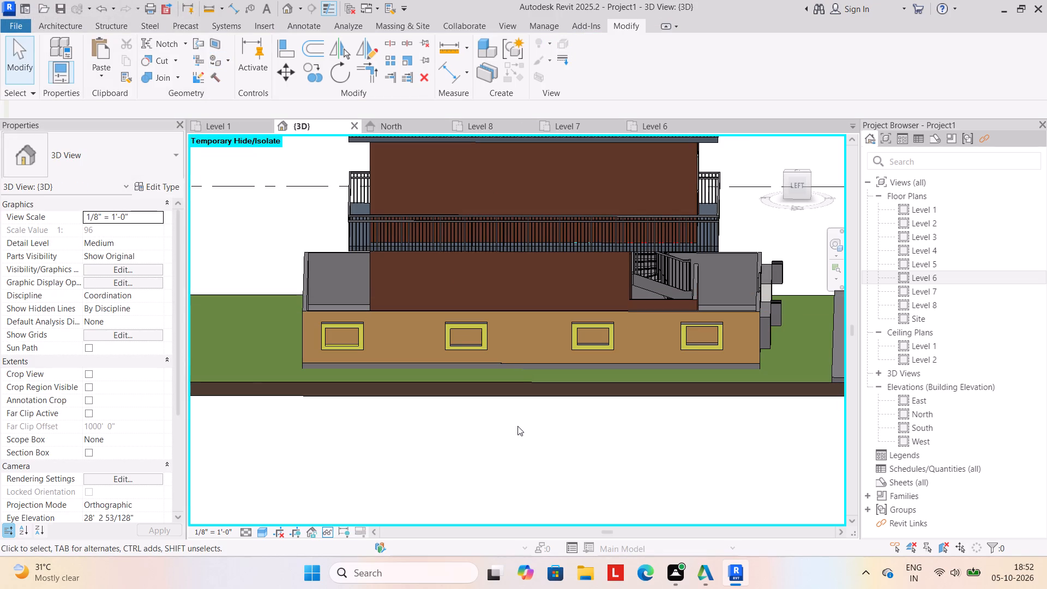
Examine the building and its compound walls from the front, sides and back to check the finished block decoration.
middle_click_drag(585, 449, 403, 456, "shift")
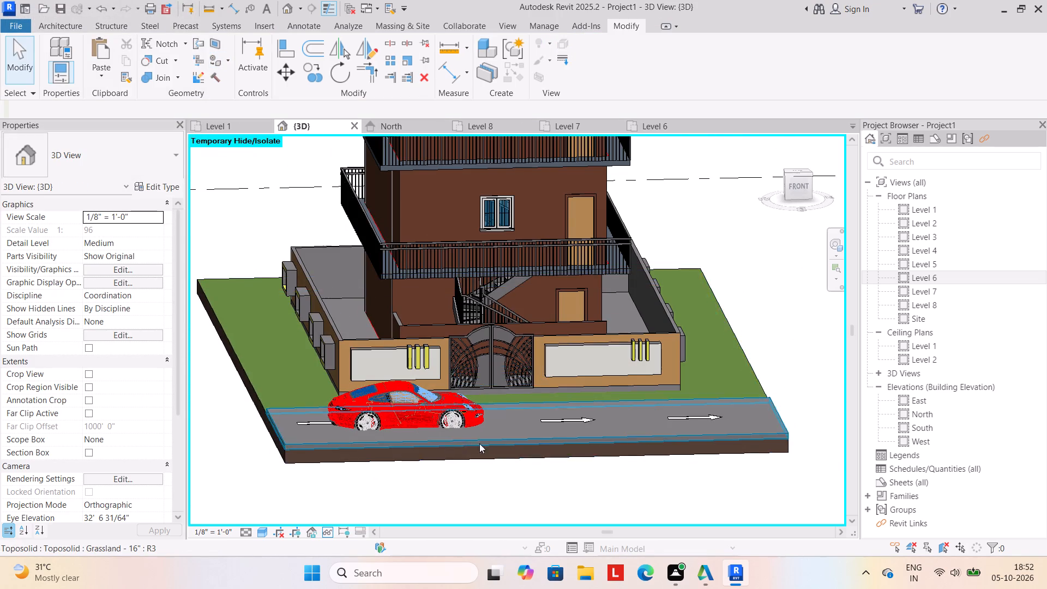
middle_click_drag(575, 467, 541, 465, "shift")
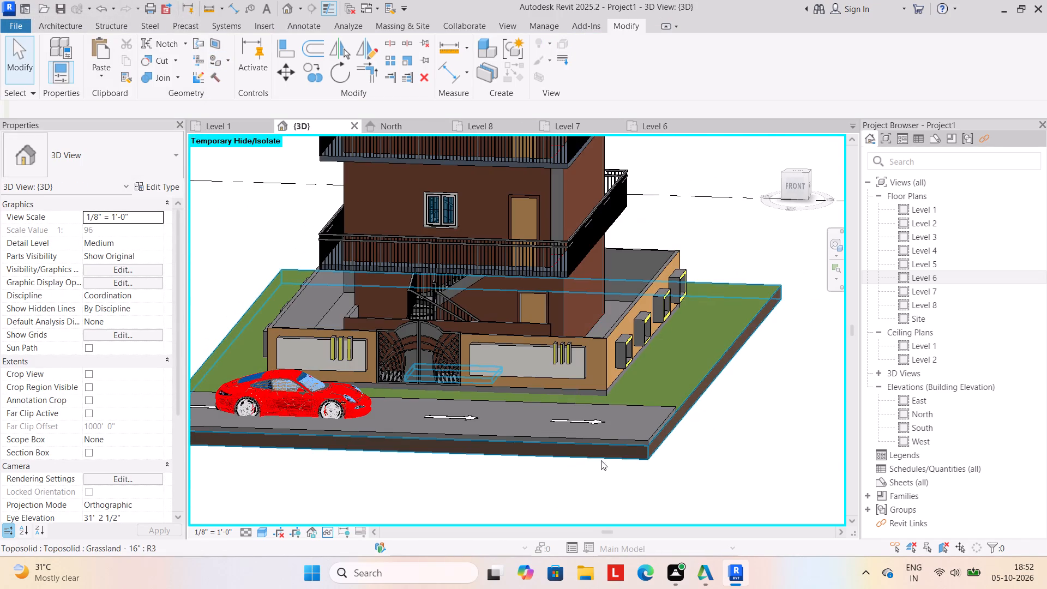
middle_click_drag(631, 446, 294, 467, "shift")
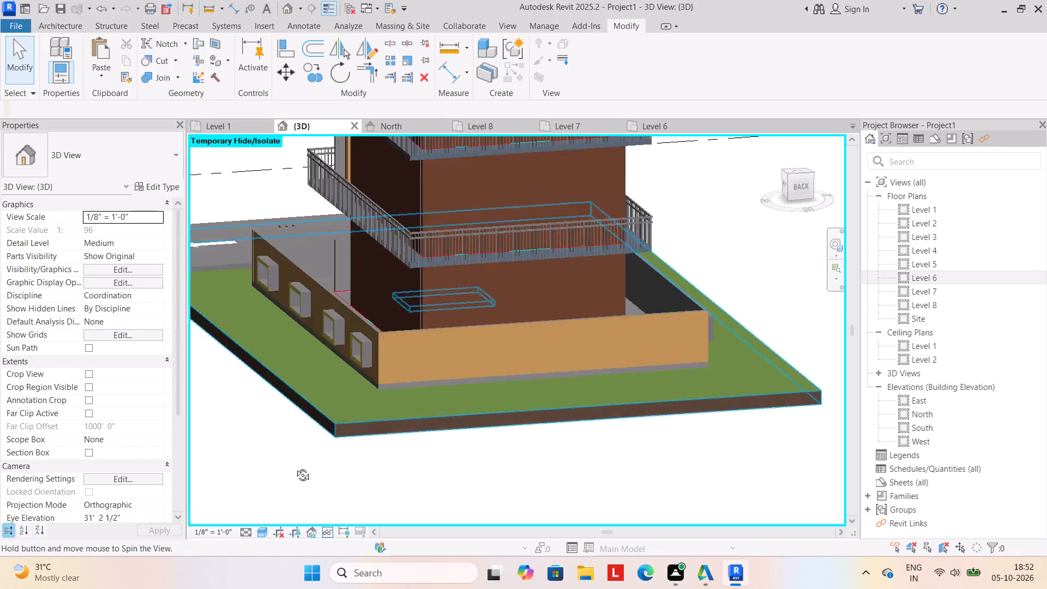
middle_click_drag(294, 467, 651, 432, "shift")
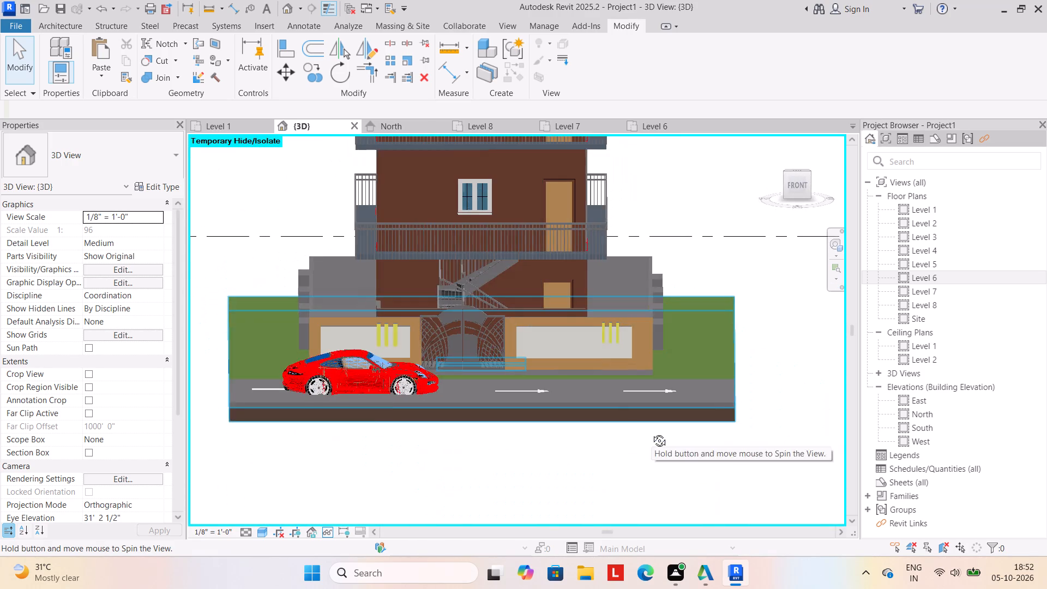
middle_click_drag(651, 432, 651, 443, "shift")
scroll(564, 460, "down", 3)
middle_click_drag(540, 471, 574, 460, "shift")
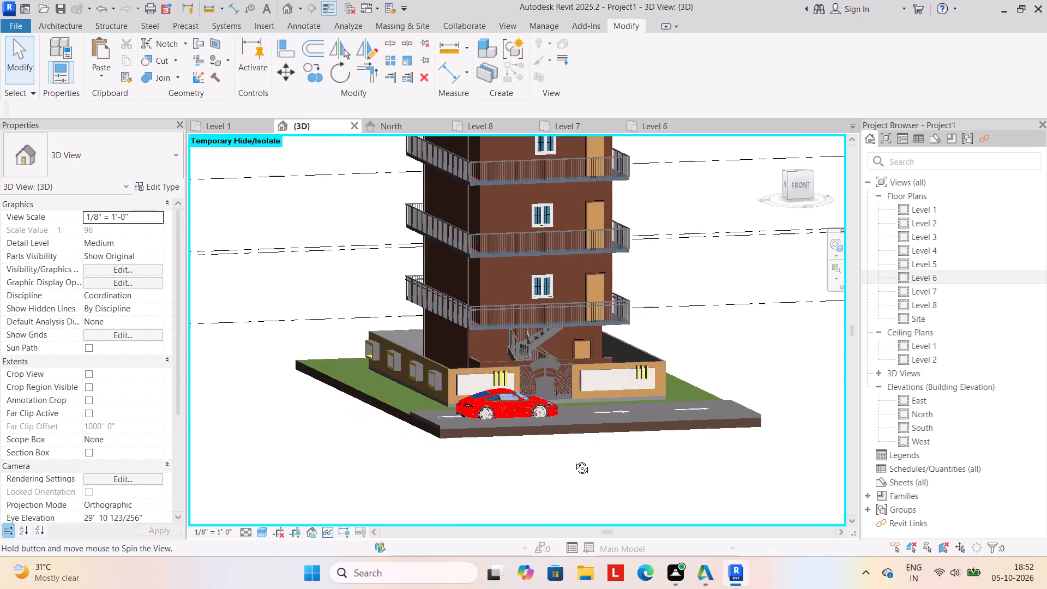
middle_click_drag(574, 460, 545, 466, "shift")
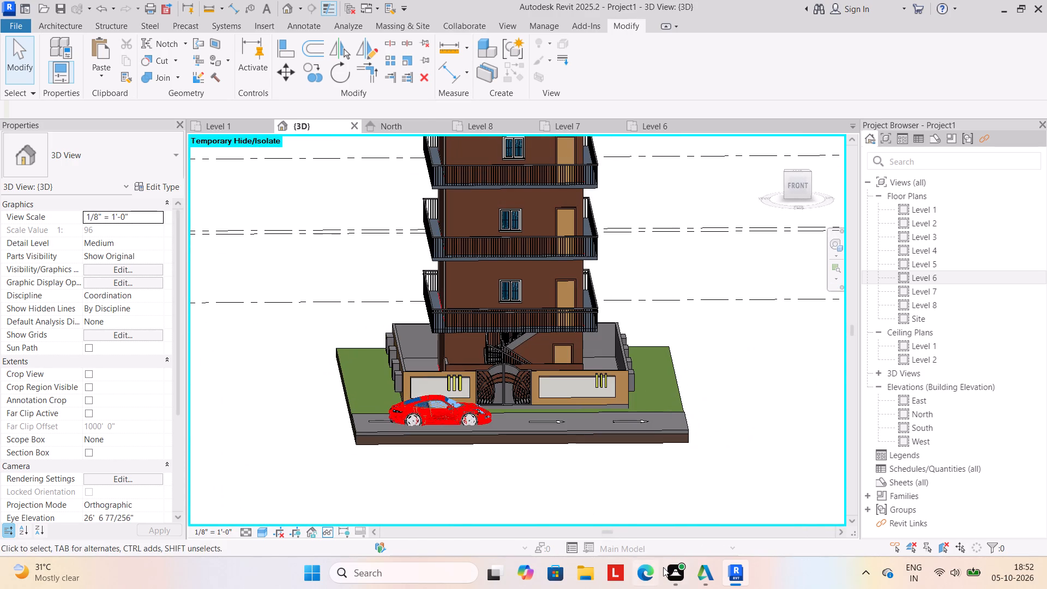
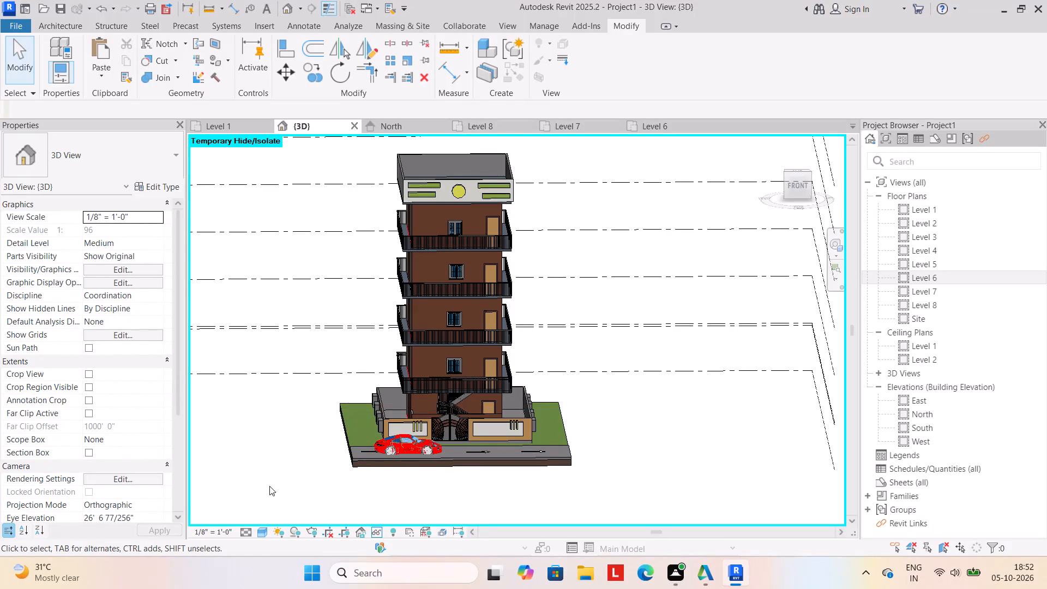
Reset the temporary hide/isolate in the 3D view to bring back the hidden elements.
middle_click_drag(248, 481, 466, 495, "shift")
middle_click_drag(360, 493, 691, 412, "shift")
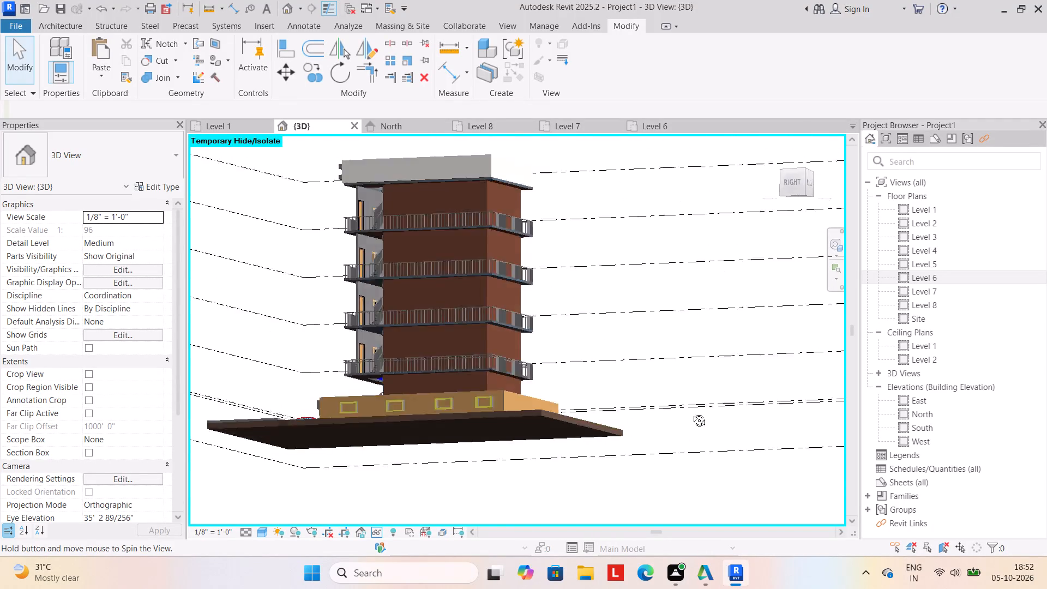
middle_click_drag(691, 412, 531, 512, "shift")
middle_click_drag(414, 502, 687, 490, "shift")
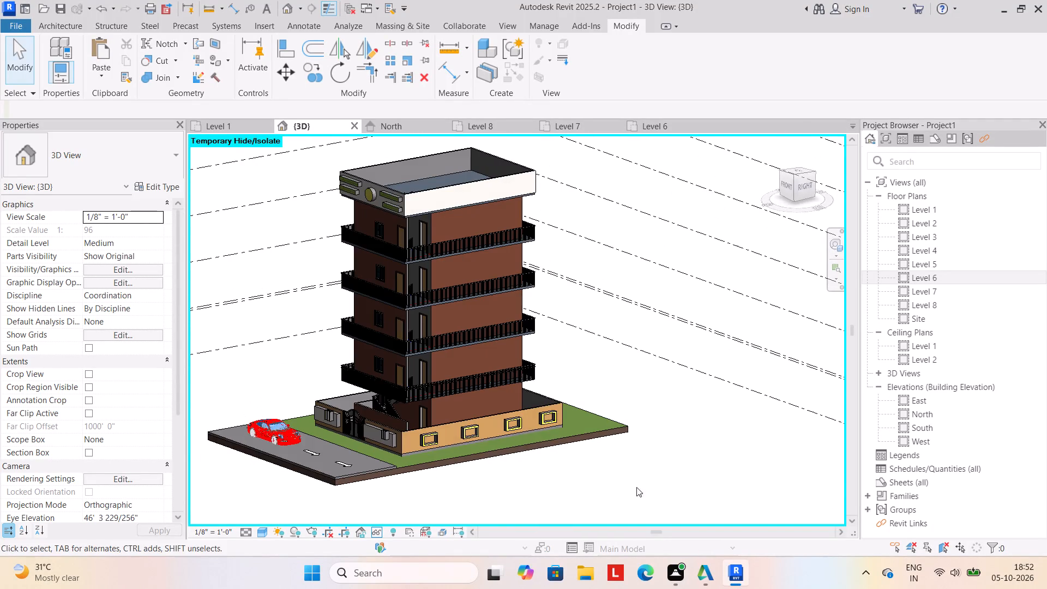
middle_click_drag(465, 492, 575, 492, "shift")
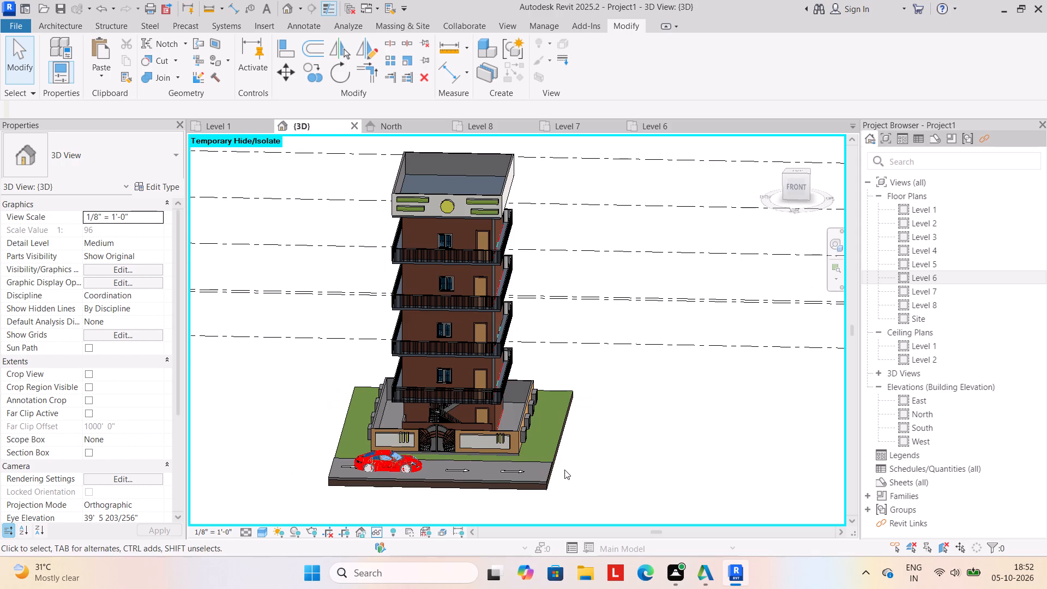
key("h")
key("r")
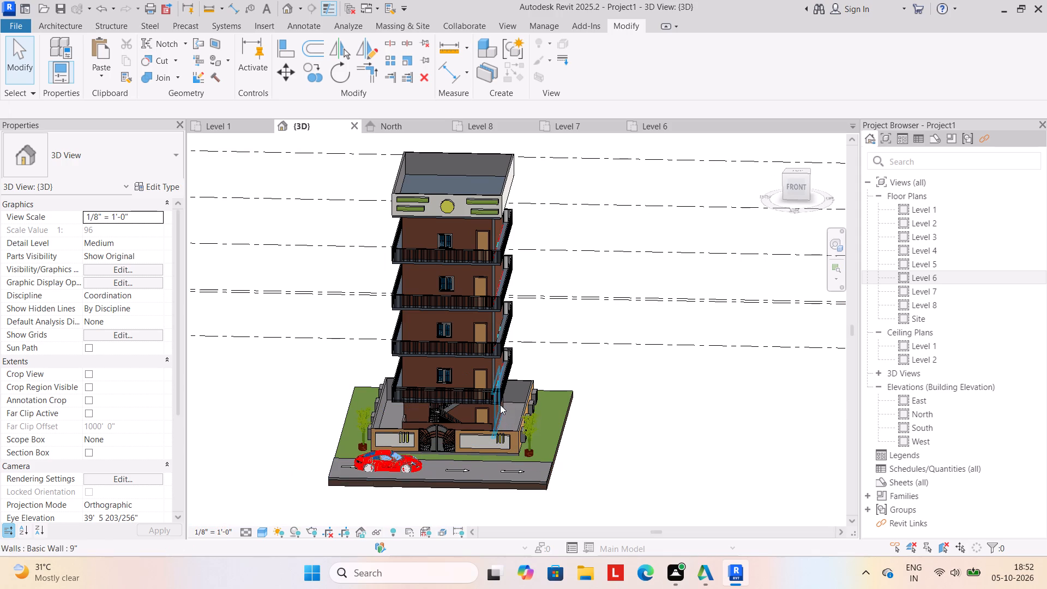
key("Escape")
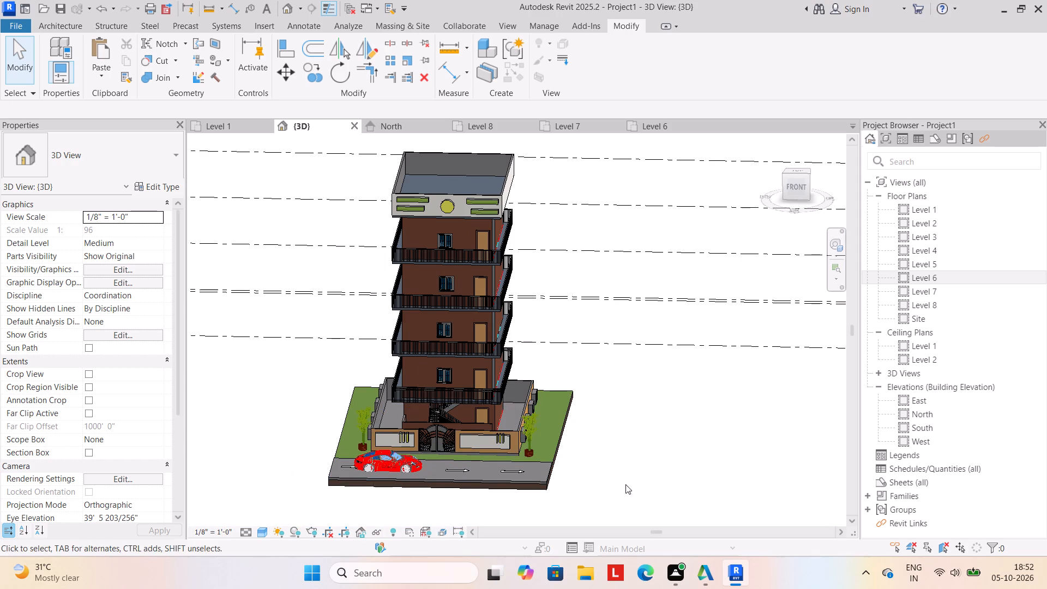
Start placing a component and load the Harley_Davidson-Road_King_7561 family from the cars folder.
middle_click_drag(618, 477, 622, 433)
middle_click_drag(625, 473, 636, 427, "shift")
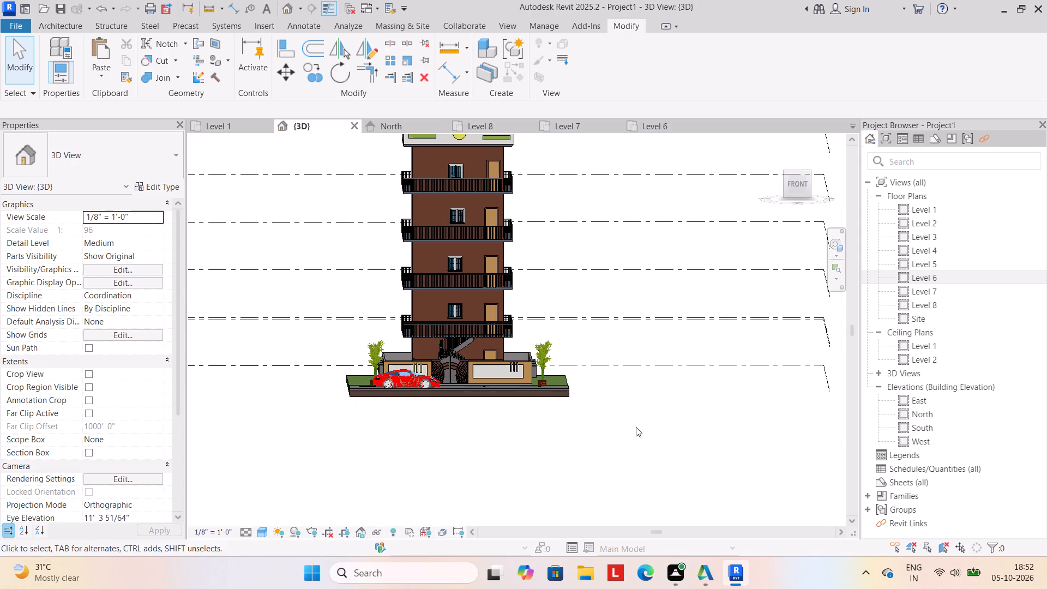
middle_click_drag(628, 442, 627, 452, "shift")
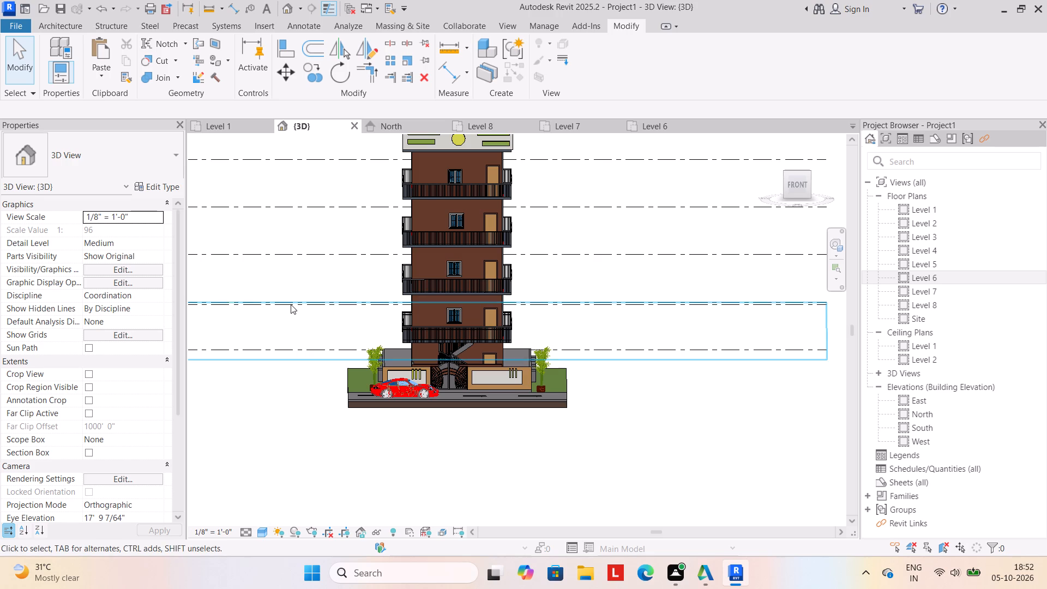
scroll(339, 432, "down", 1)
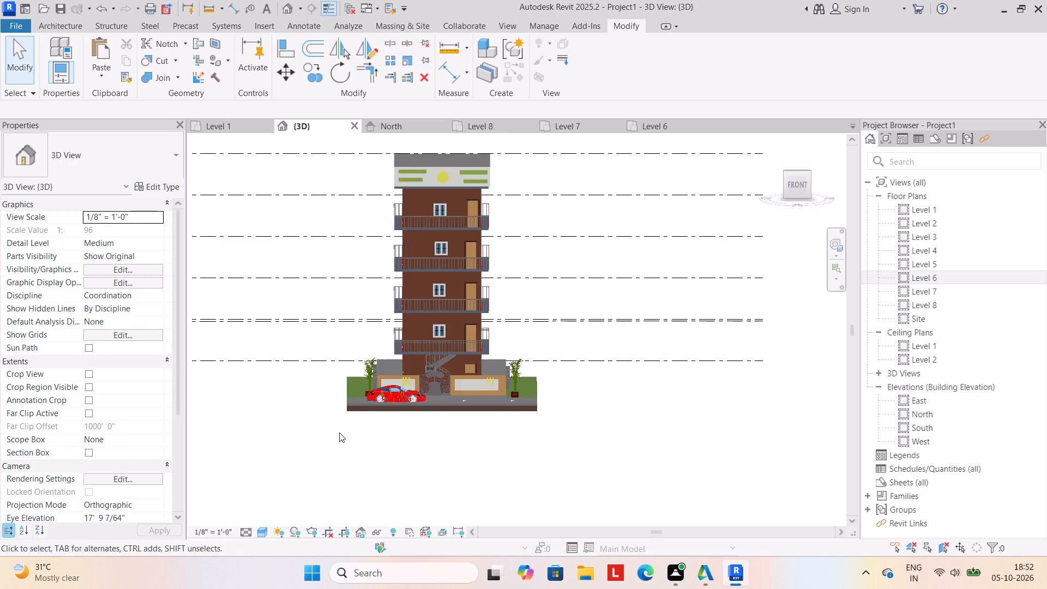
scroll(381, 473, "up", 3)
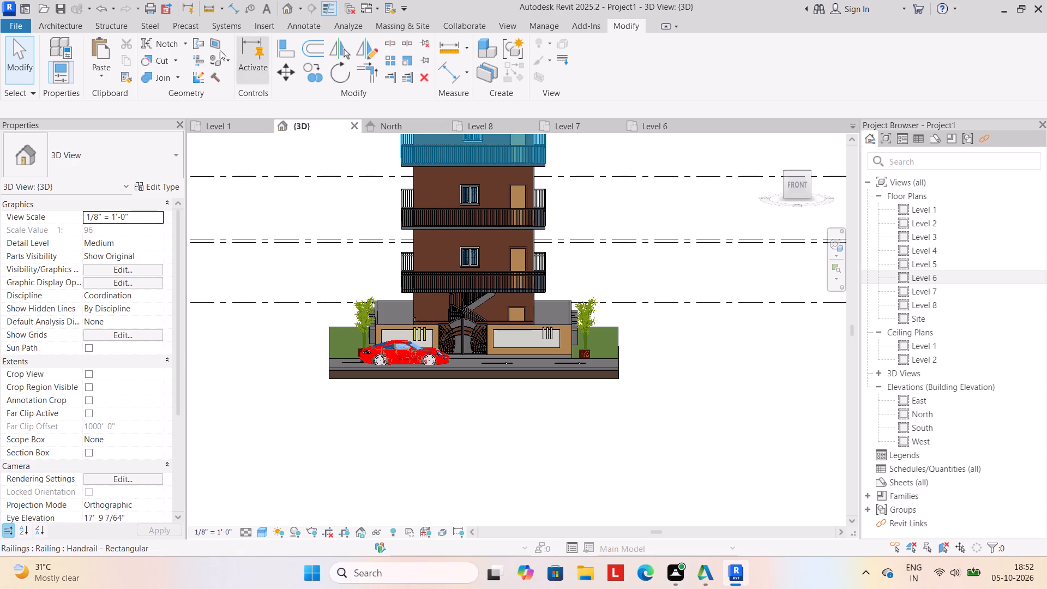
left_click(54, 27)
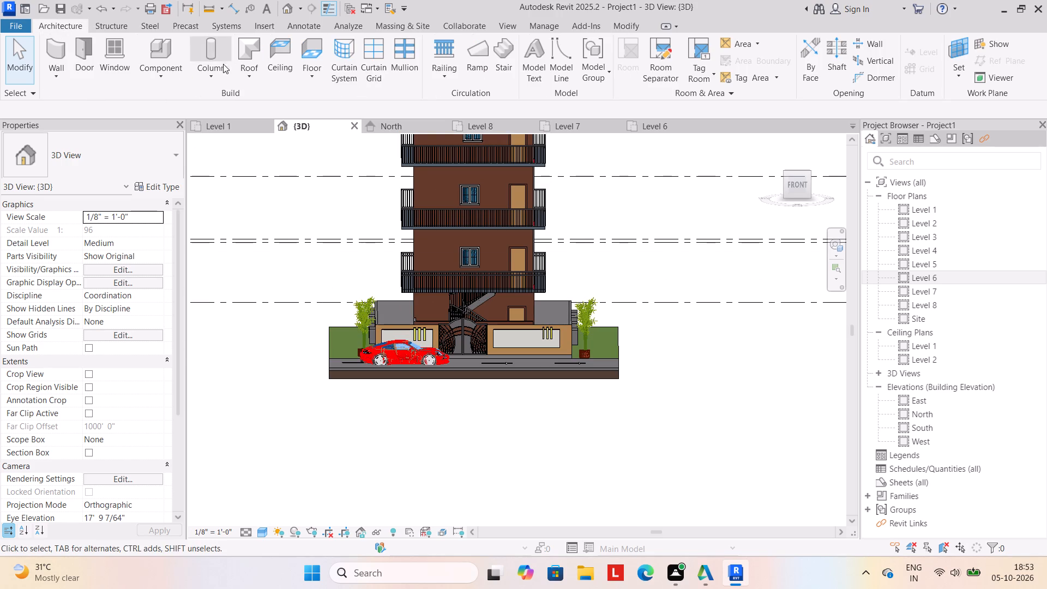
left_click(162, 79)
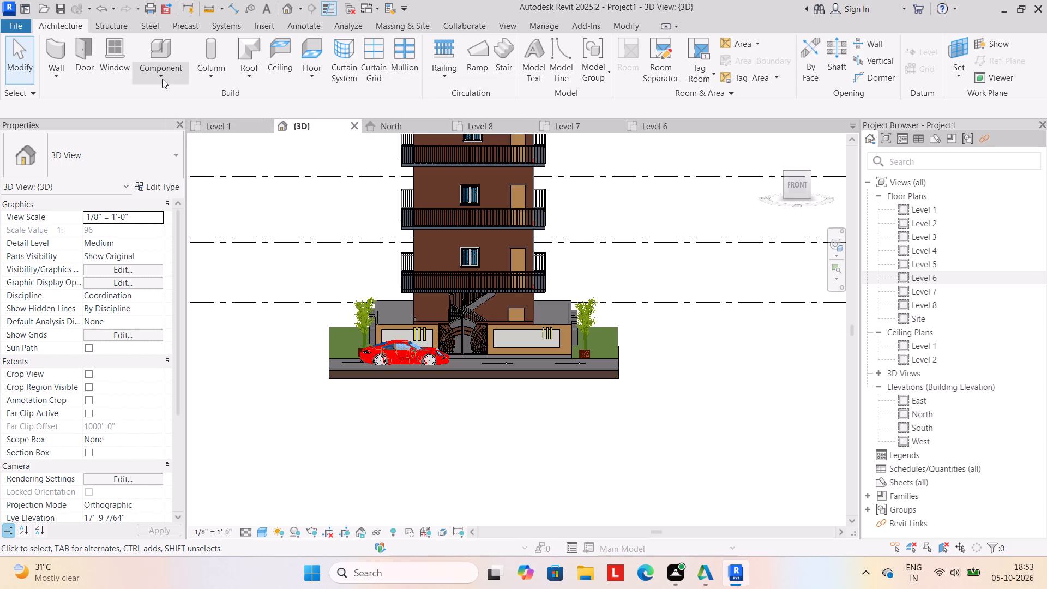
left_click(179, 103)
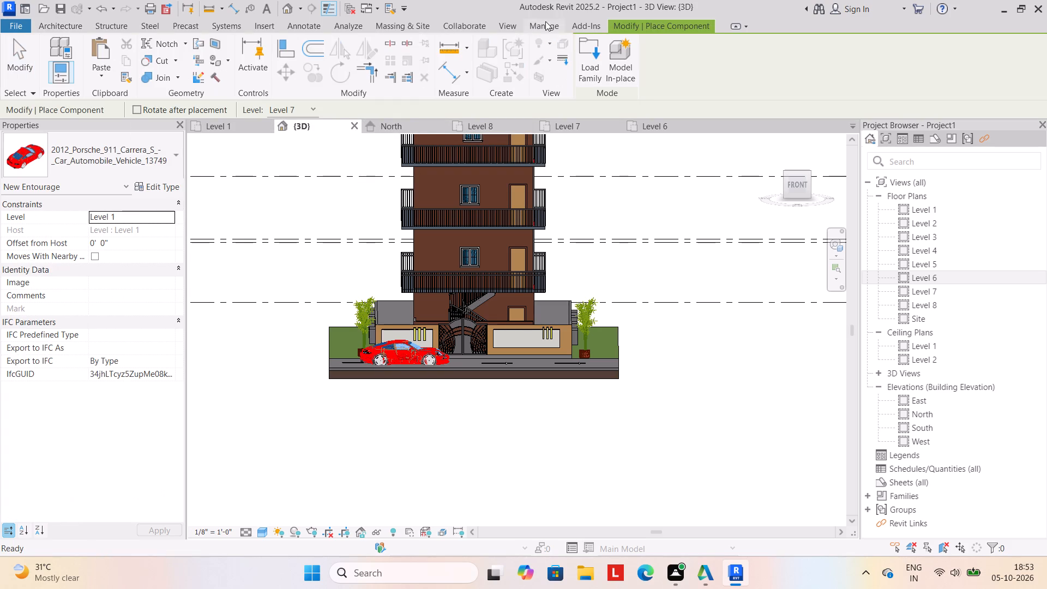
left_click(597, 59)
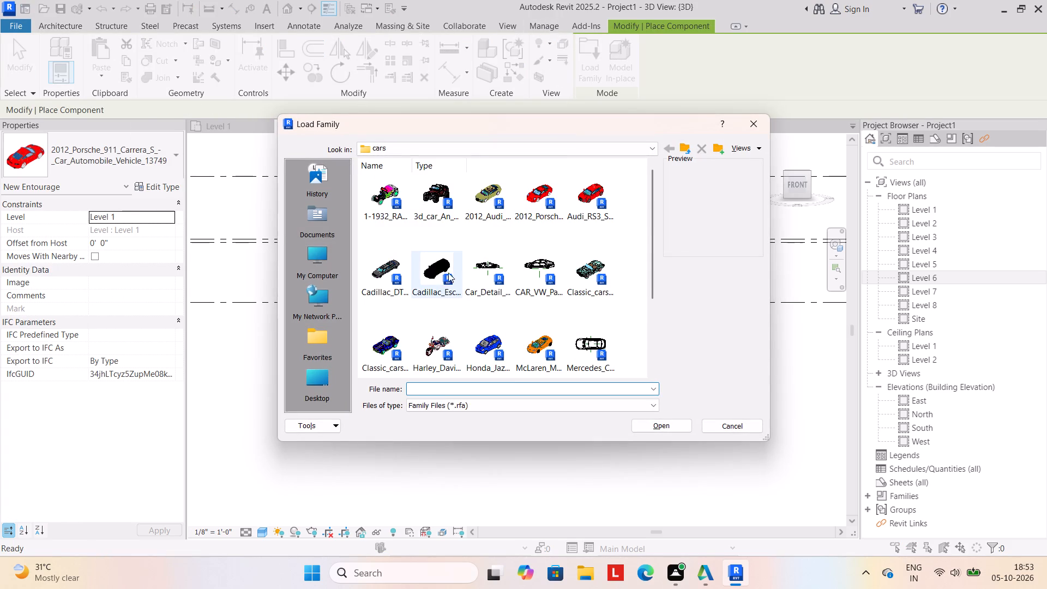
scroll(460, 276, "down", 4)
scroll(455, 278, "up", 3)
left_click(438, 346)
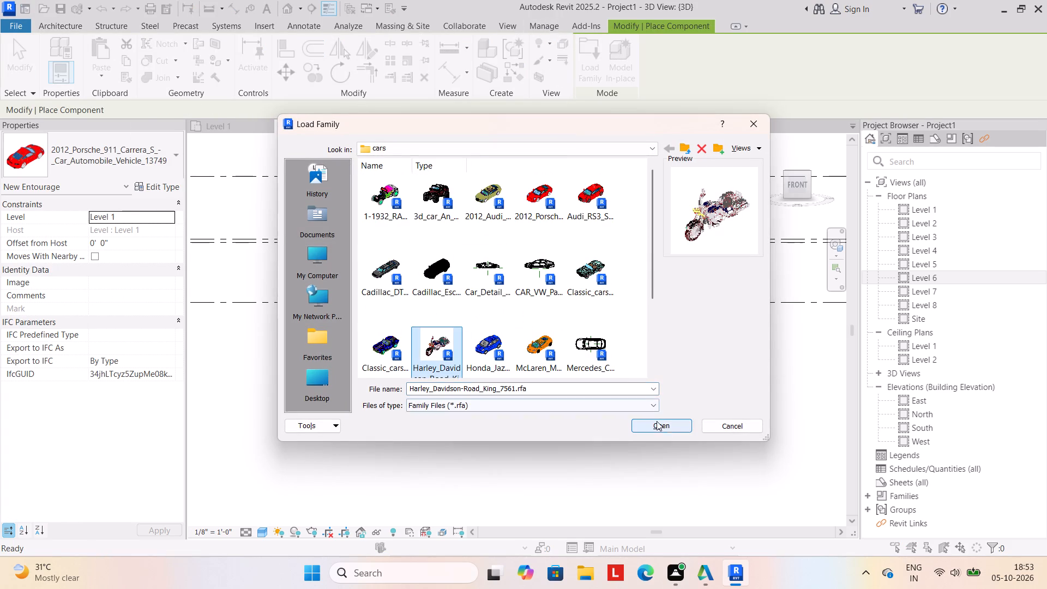
left_click(665, 427)
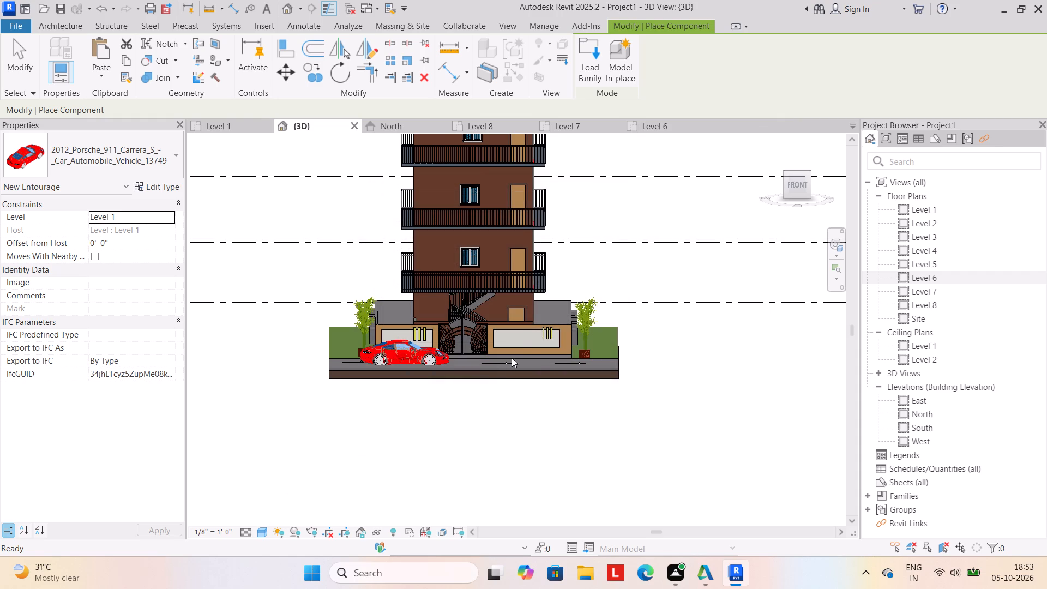
Place one Harley-Davidson motorcycle, rotated to align with the road, across the gate from the red car, and finish placing.
scroll(512, 357, "up", 4)
key("space")
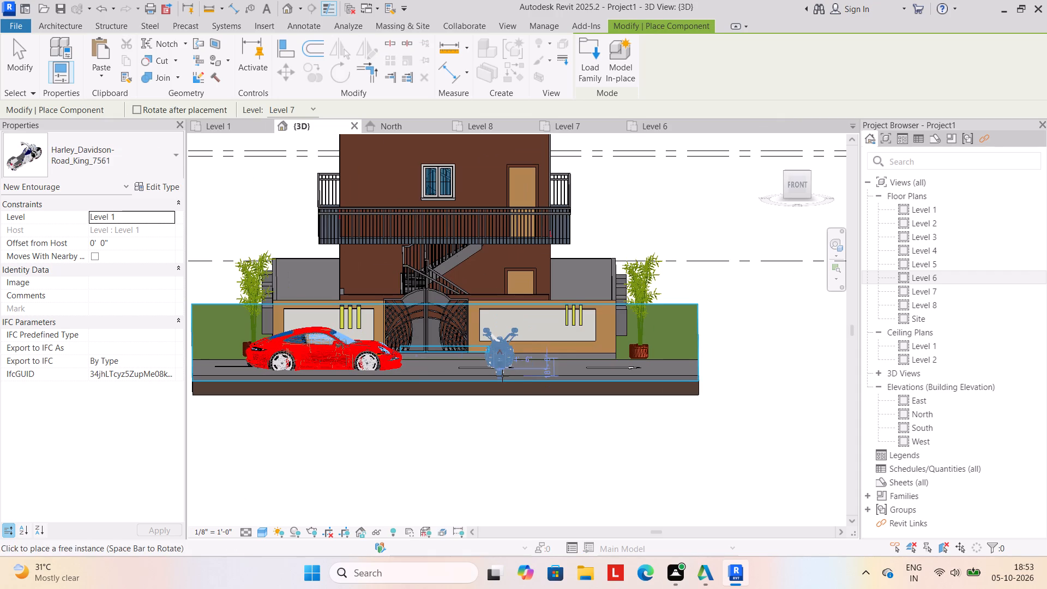
left_click(534, 372)
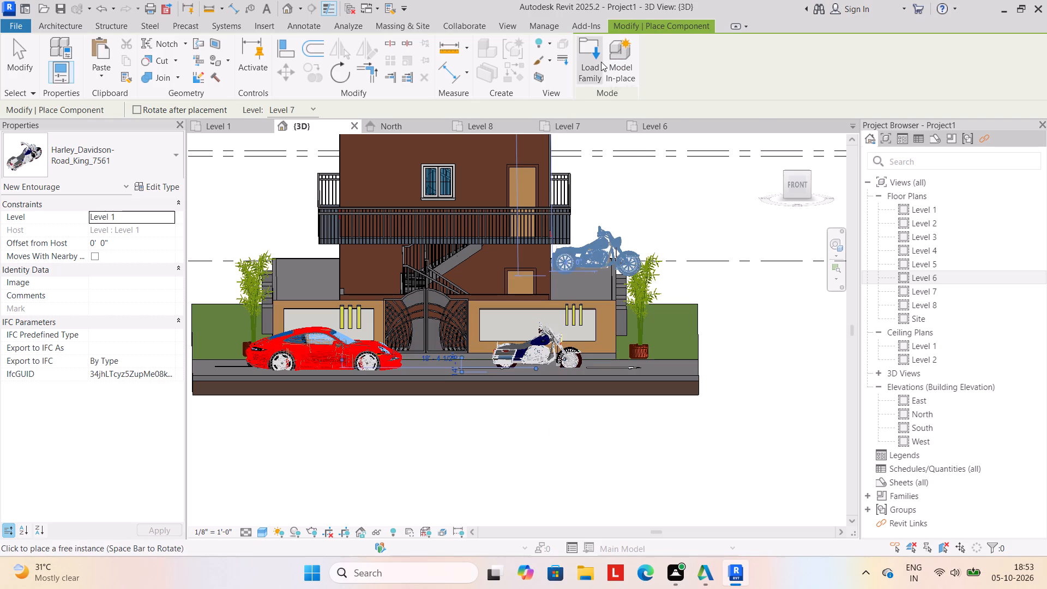
key("Escape")
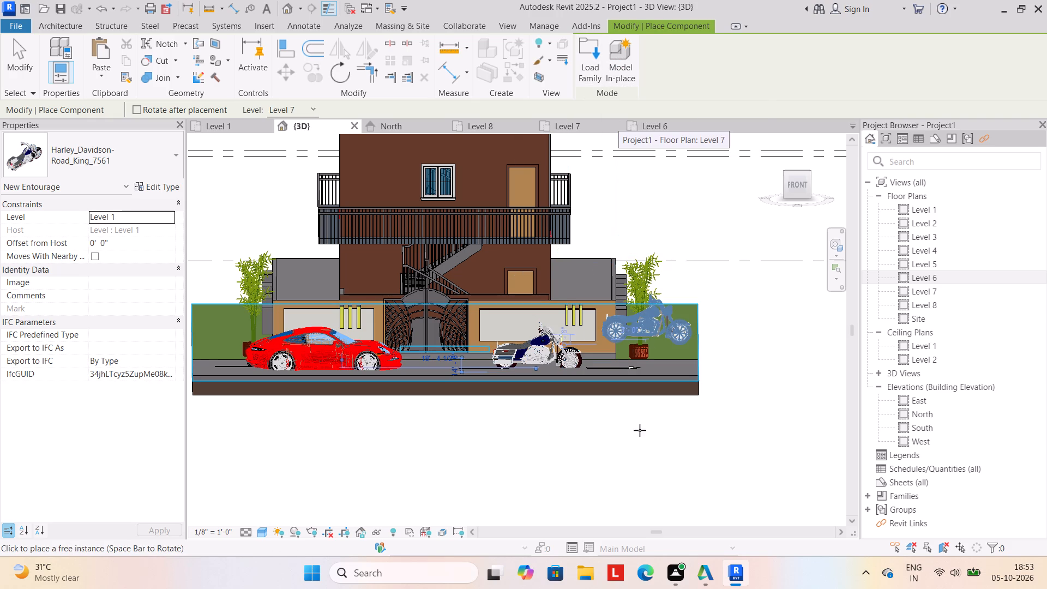
key("Escape")
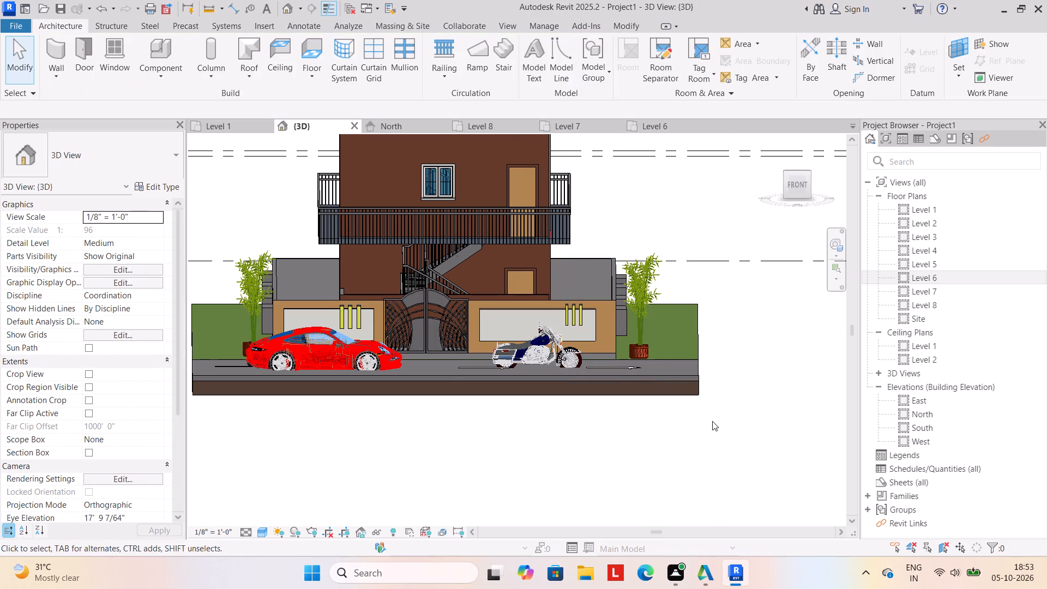
key("Escape")
scroll(700, 435, "down", 2)
middle_click_drag(682, 426, 660, 414)
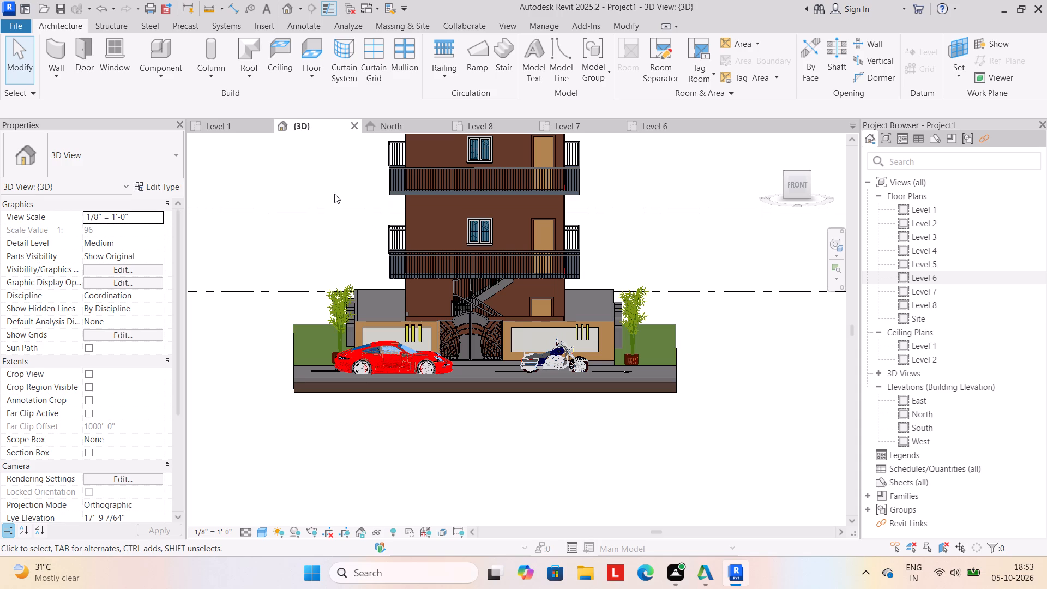
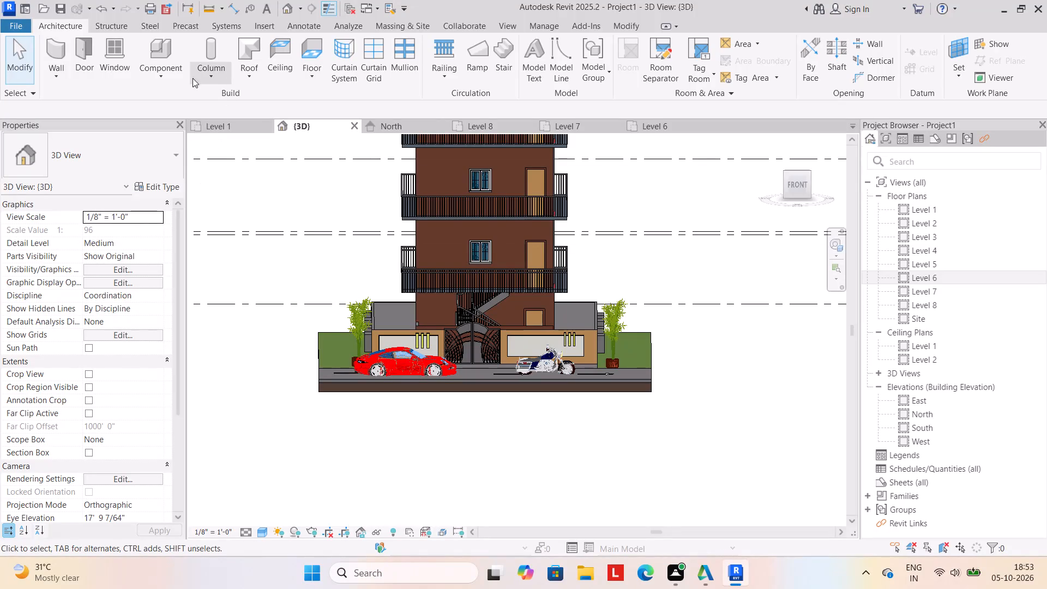
Start placing a component and load the red 2012 Porsche family from the cars folder.
left_click(163, 77)
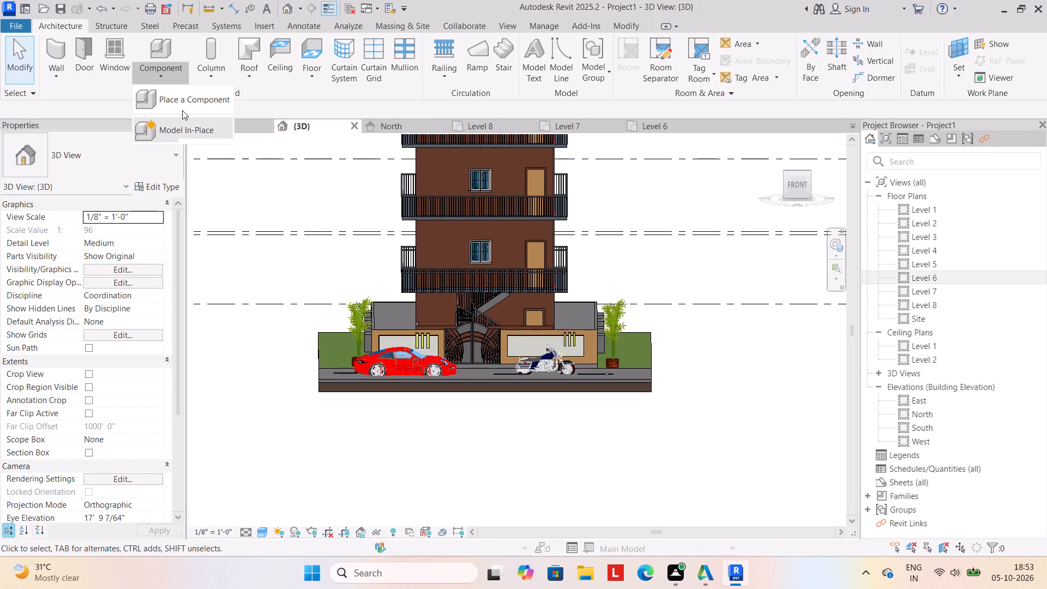
left_click(186, 99)
left_click(587, 58)
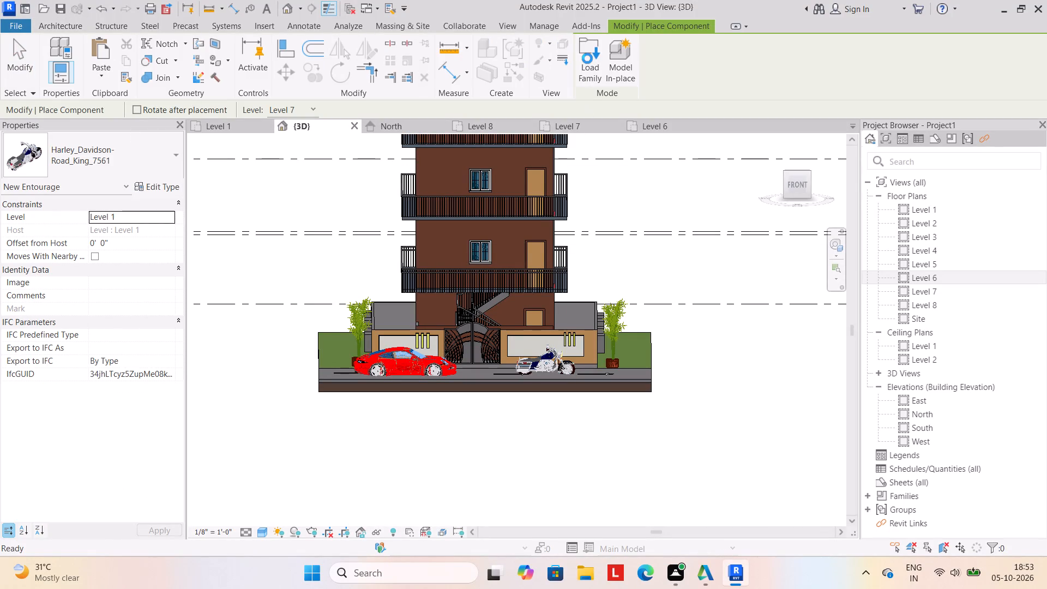
scroll(473, 323, "down", 3)
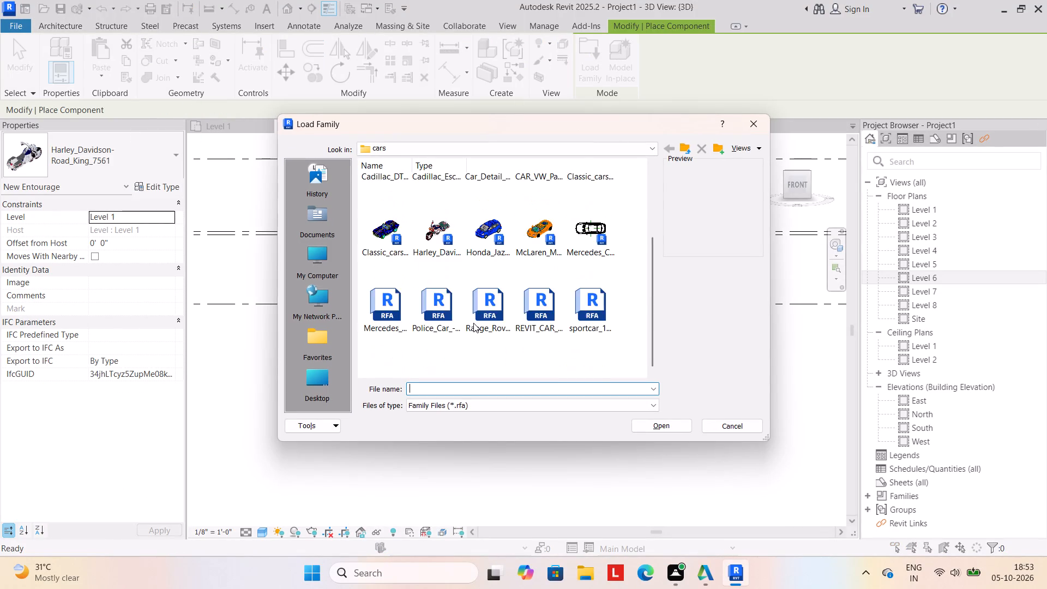
scroll(473, 323, "down", 1)
scroll(473, 323, "up", 3)
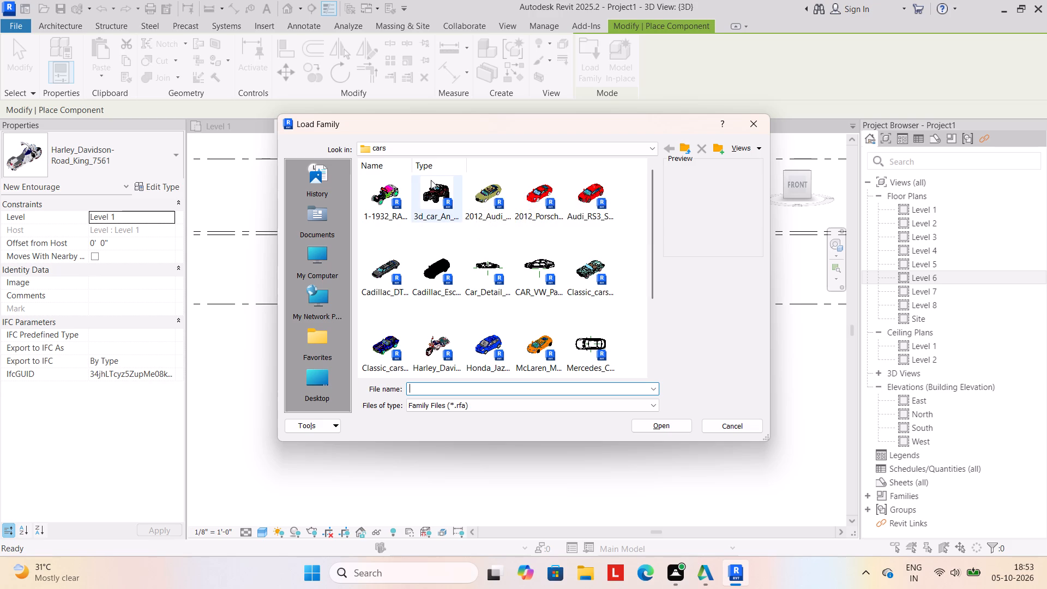
left_click(535, 196)
left_click(670, 423)
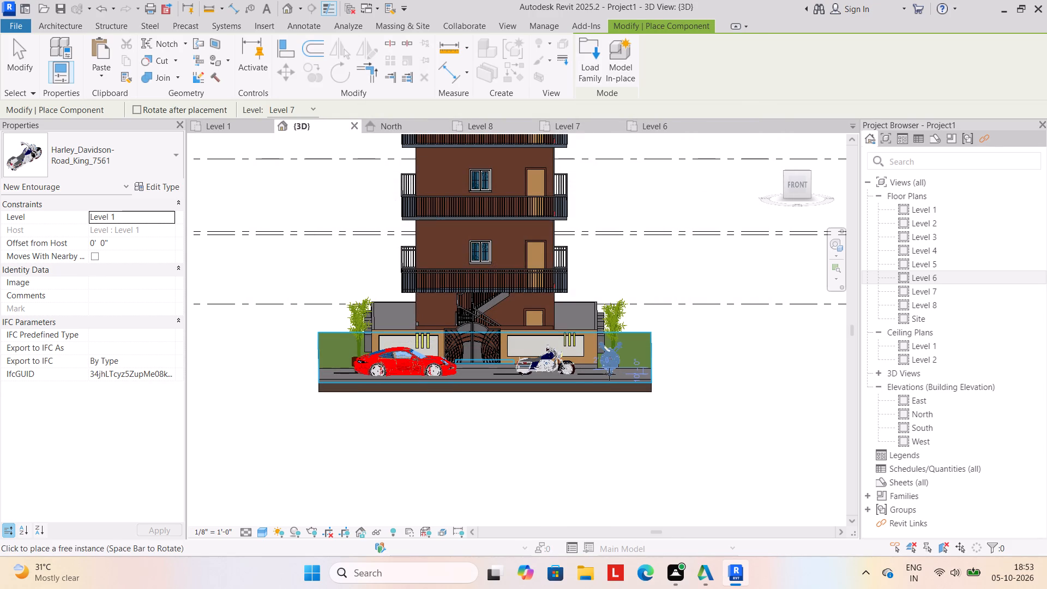
Place a second Harley-Davidson motorcycle on the road, rotated to align with it, on the first motorcycle's side away from the gate.
key("space")
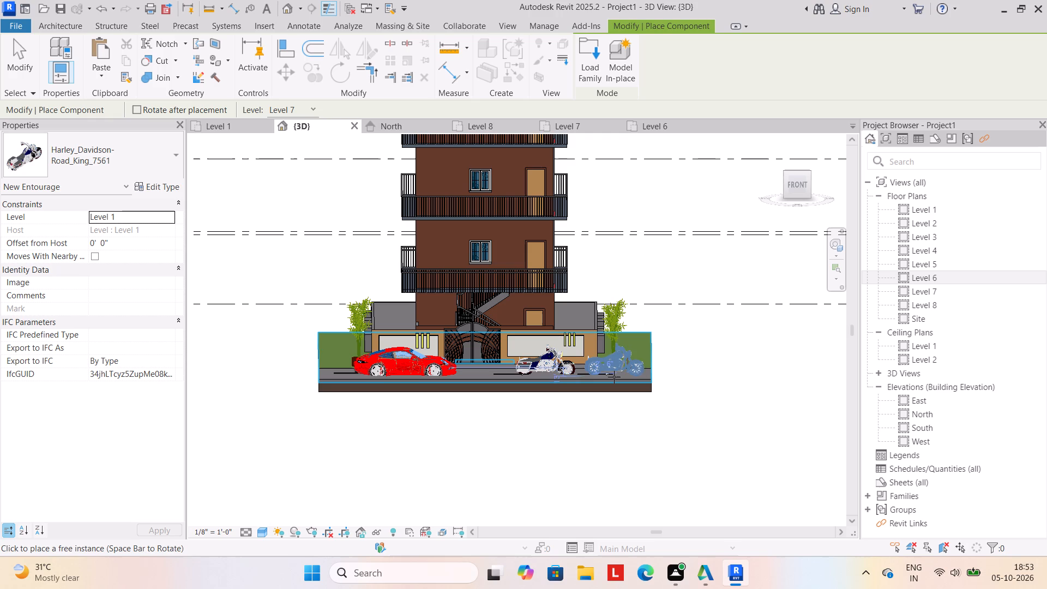
left_click(614, 377)
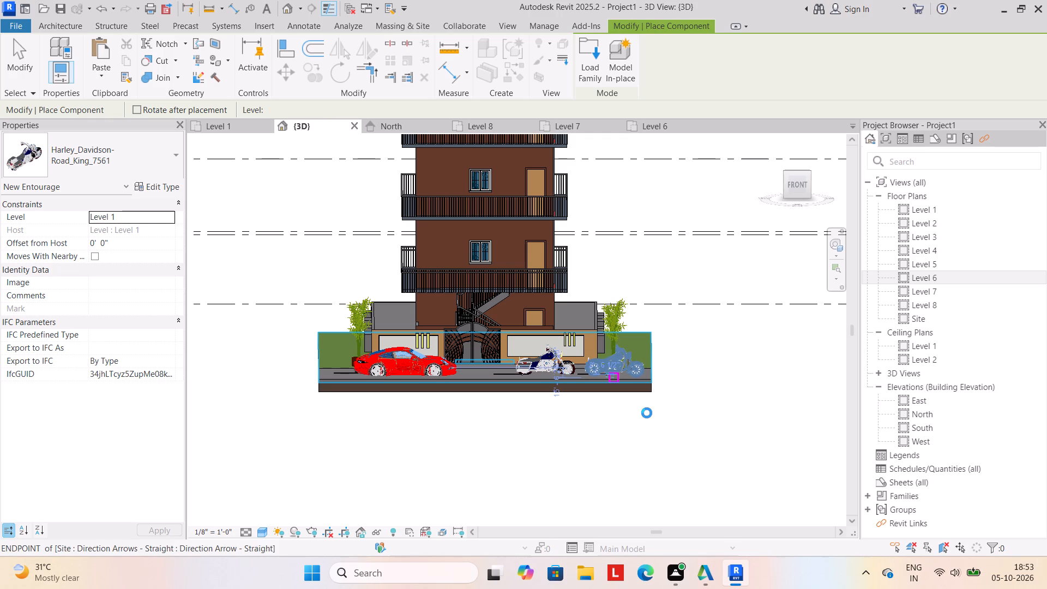
key("Escape")
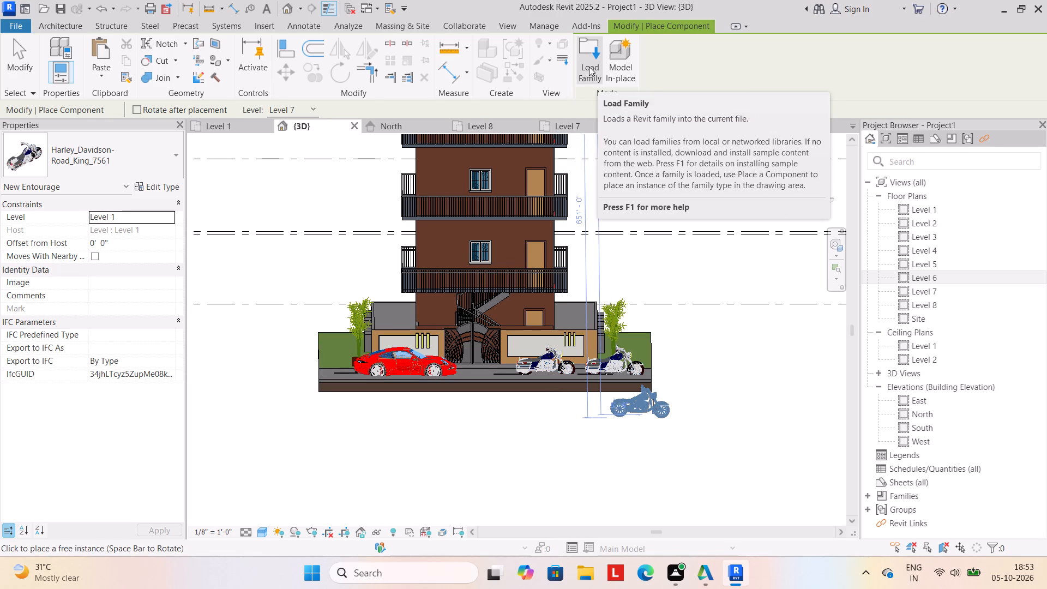
key("Escape")
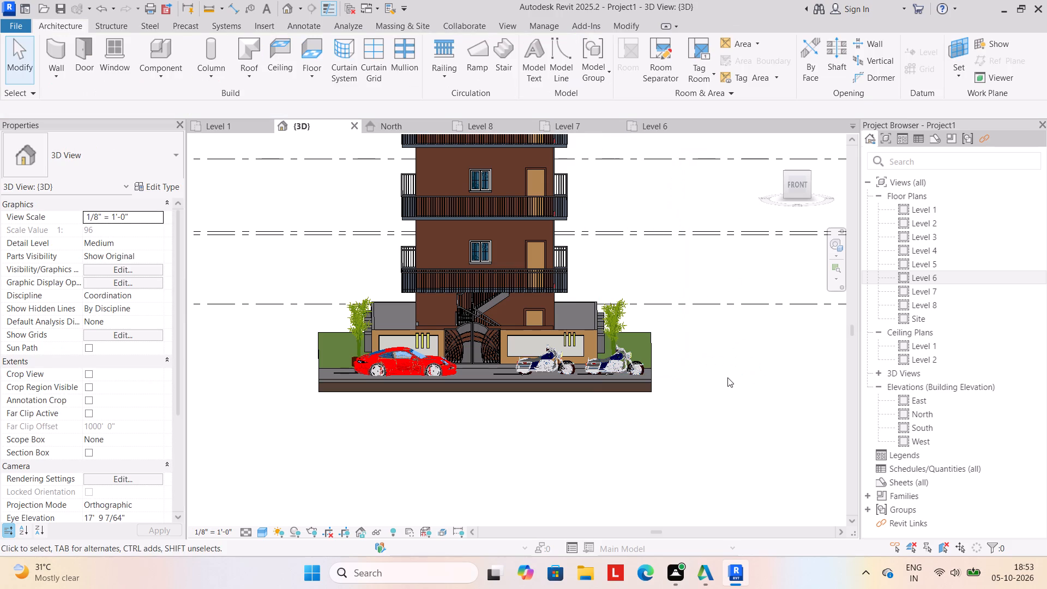
key("Escape")
Nudge the first Harley-Davidson motorcycle eight increments along the road toward the red car, widening its gap from the second one.
left_click(526, 358)
key("Left")
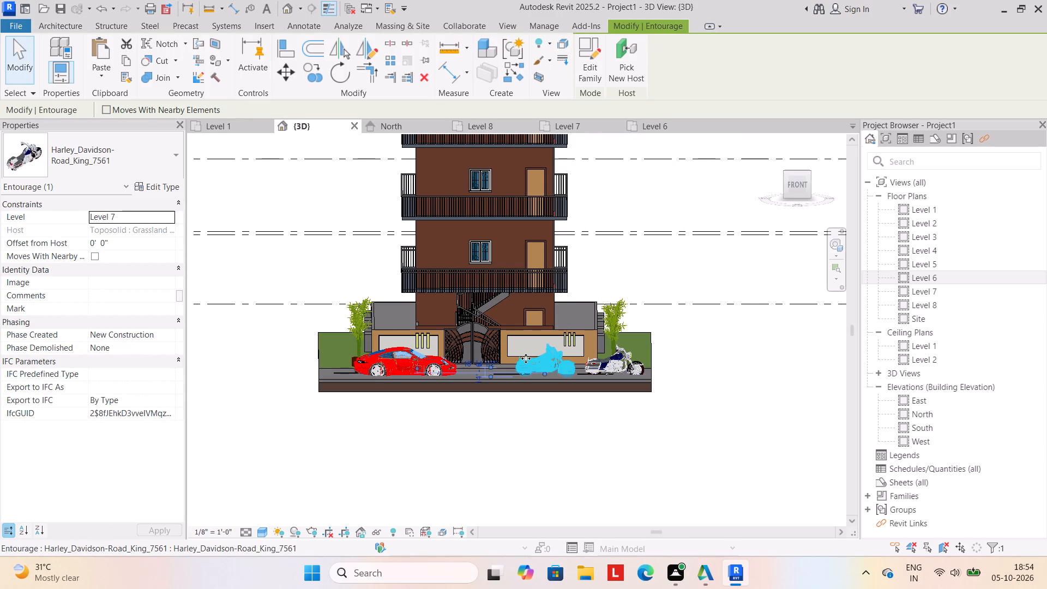
key("Left")
key("Left")
key("Left")
key("Left")
key("Left")
key("Left")
key("Left")
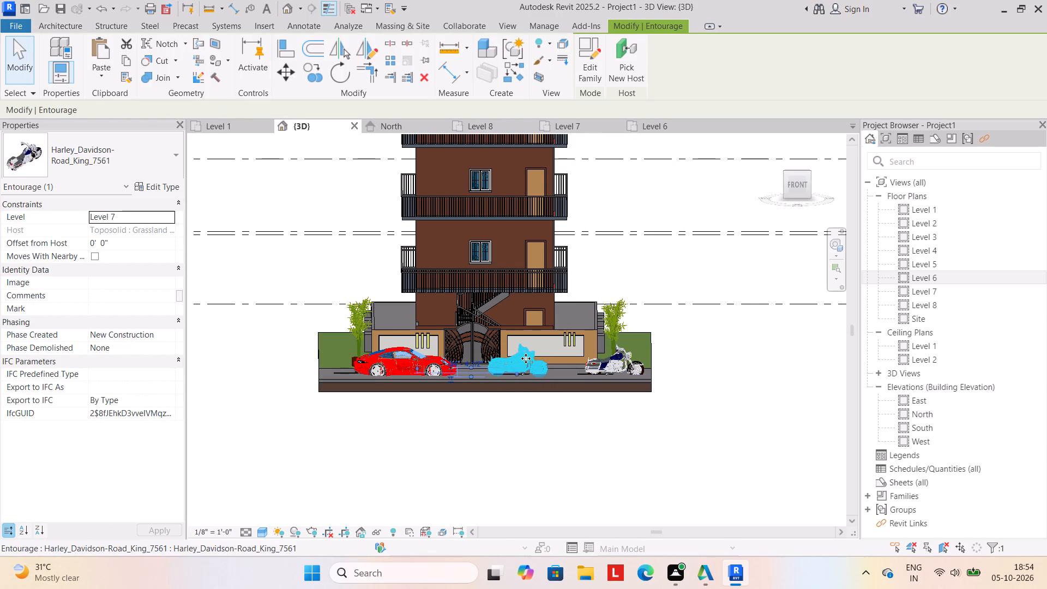
Nudge the second Harley-Davidson motorcycle three increments along the road toward the first one, and clear the selection.
left_click(612, 365)
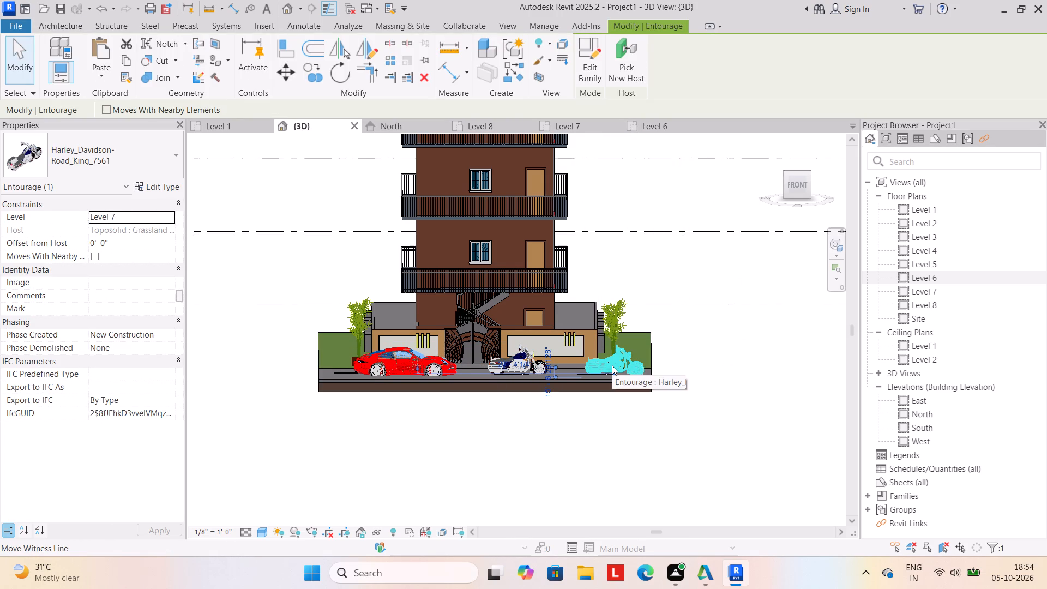
key("Left")
key("Left")
key("Left")
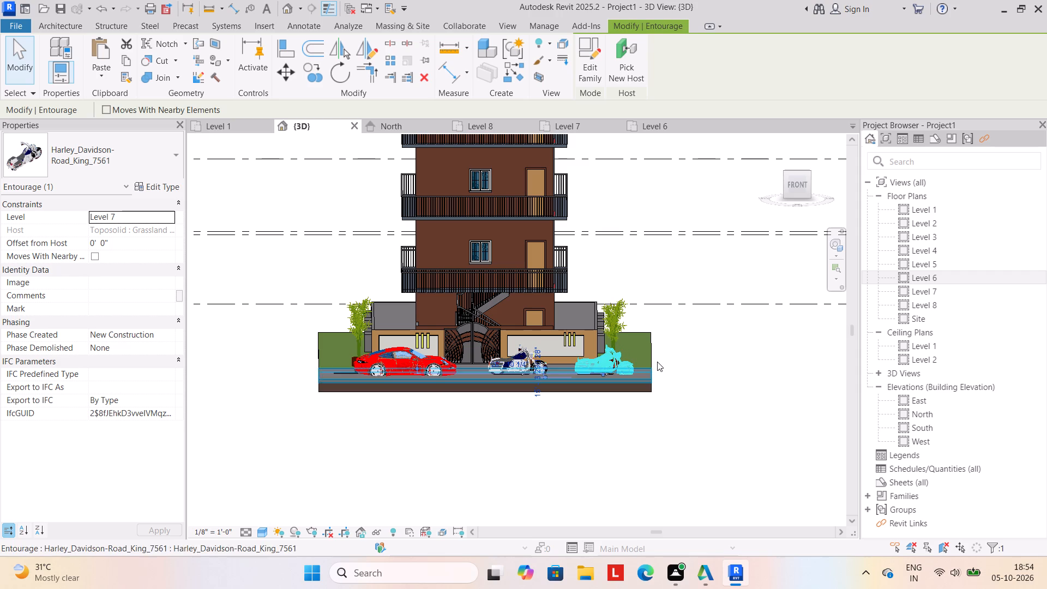
left_click(687, 405)
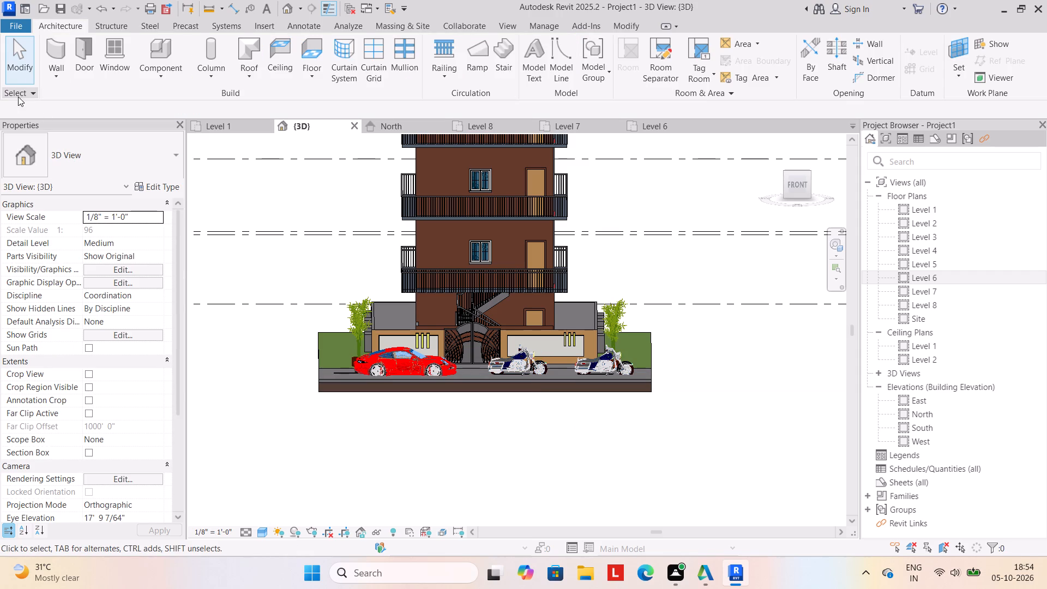
left_click(17, 63)
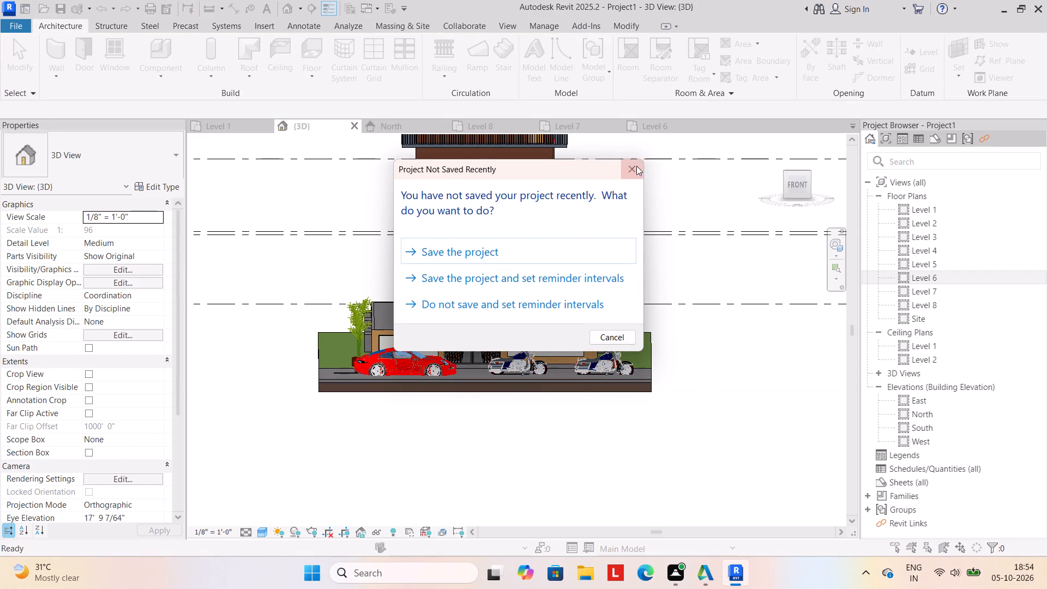
Dismiss the save reminder and save the project to the Desktop as RAJI.dwg in Revit project format.
left_click(636, 166)
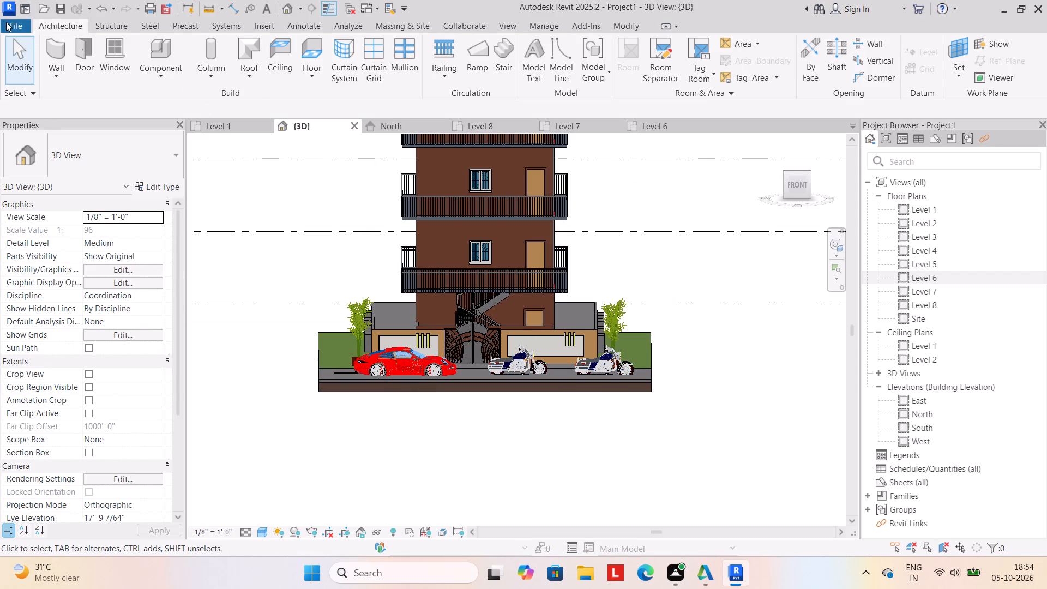
left_click(6, 22)
left_click(54, 199)
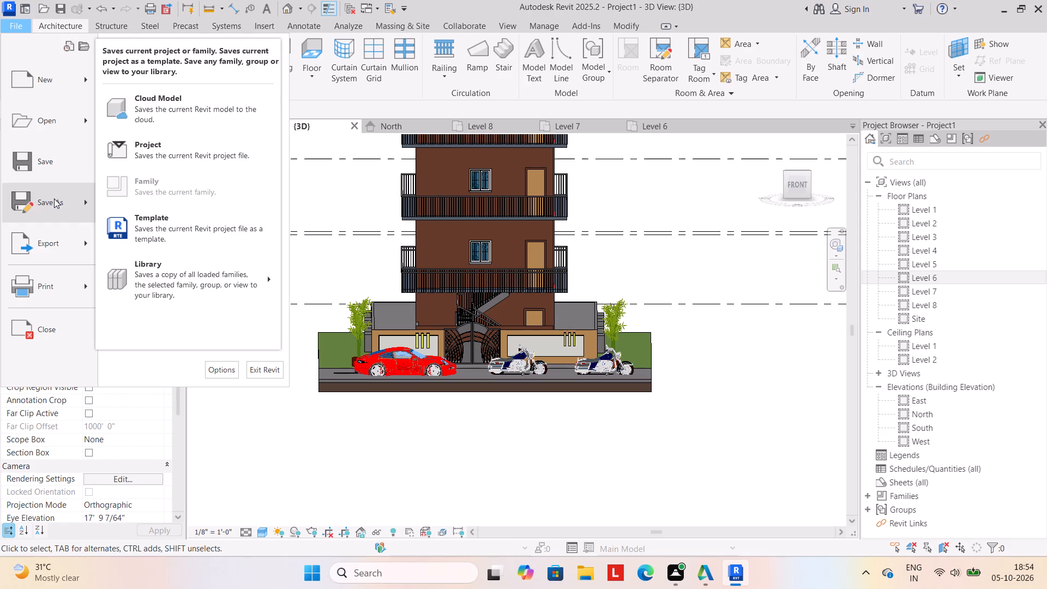
left_click(160, 151)
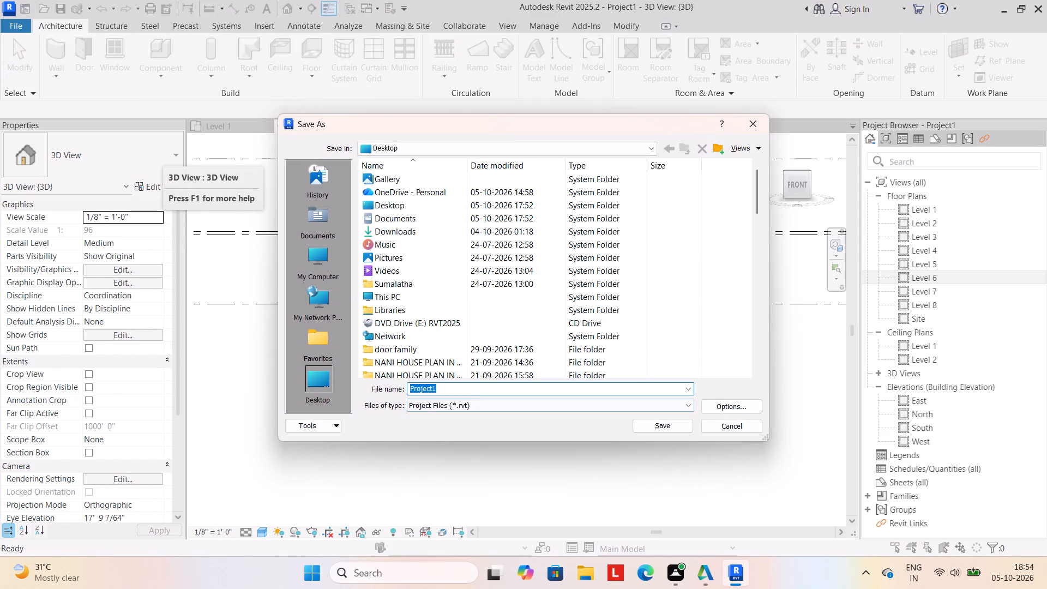
key("BackSpace")
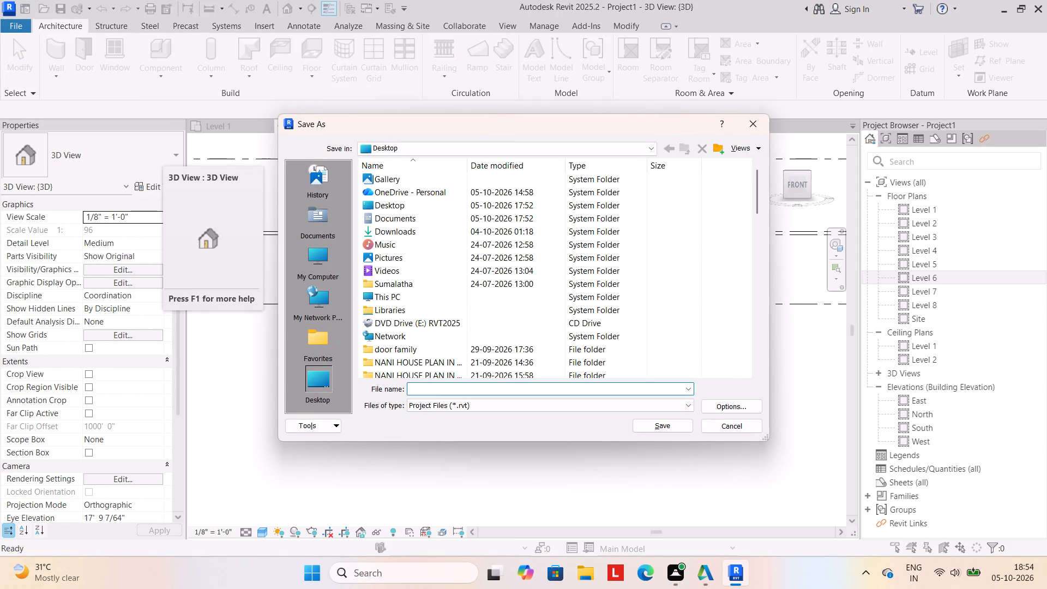
type("RA")
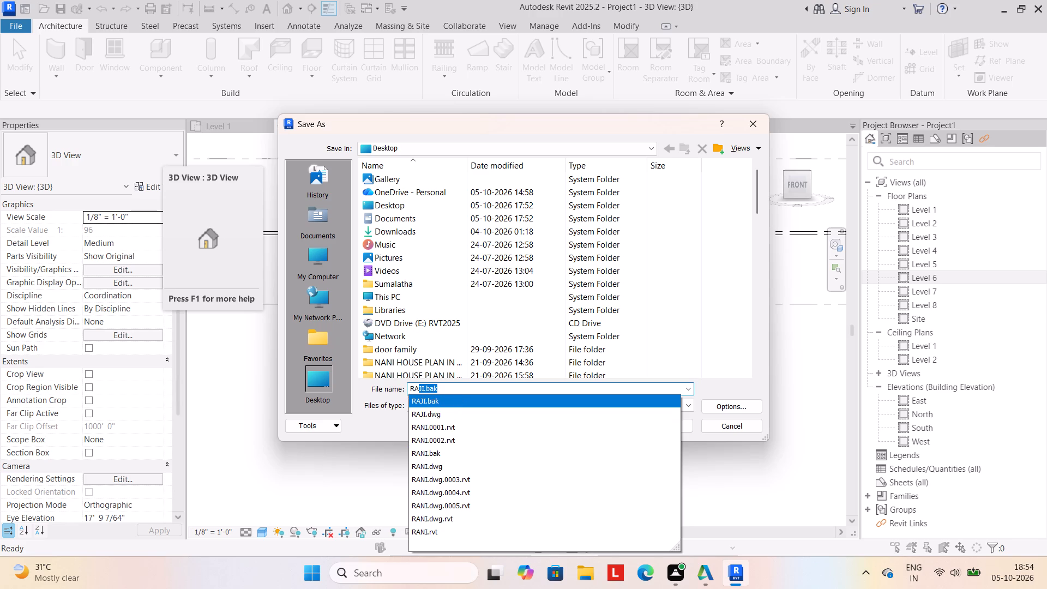
left_click(461, 413)
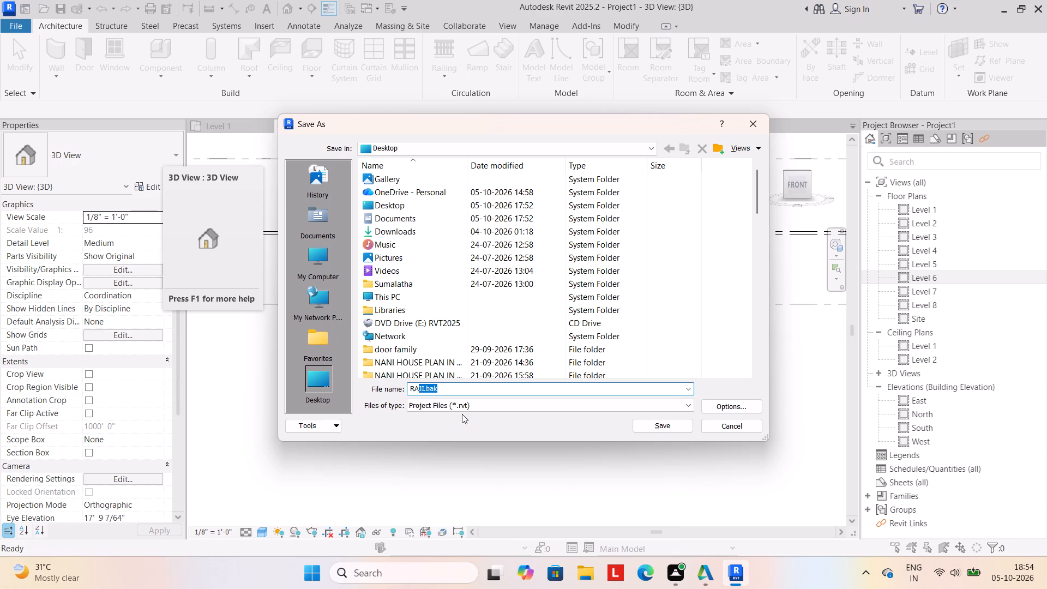
left_click(650, 428)
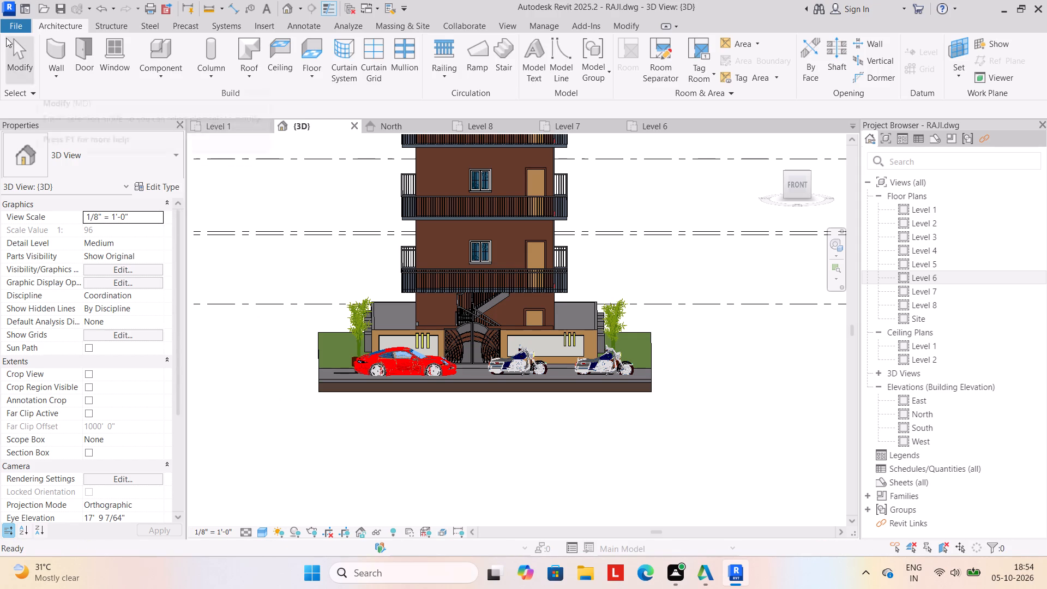
Save the project once more to the Desktop under the same name, RAJI.dwg.rvt.
left_click(8, 19)
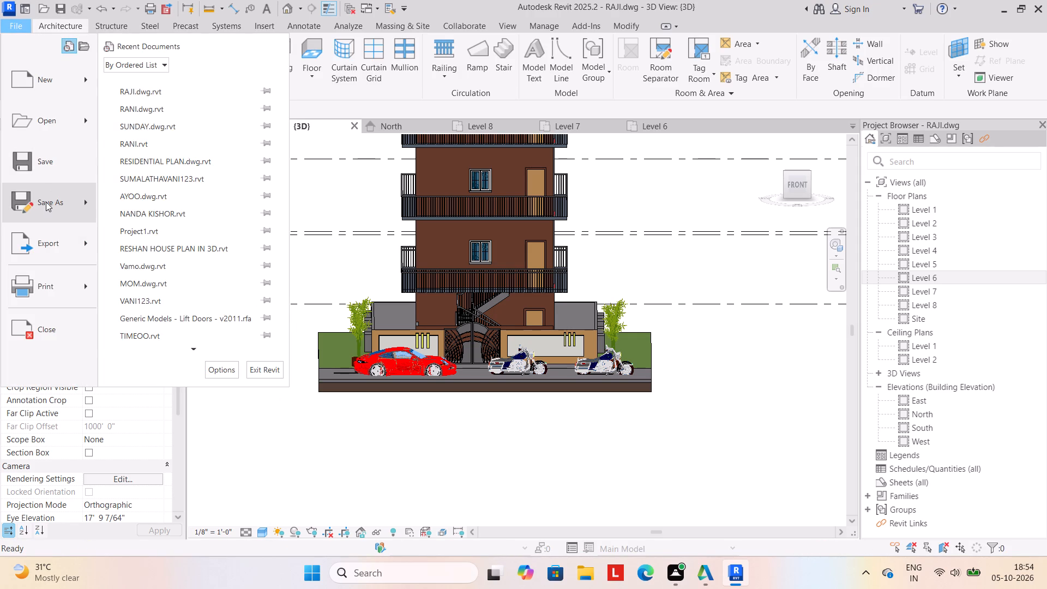
left_click(46, 202)
left_click(192, 150)
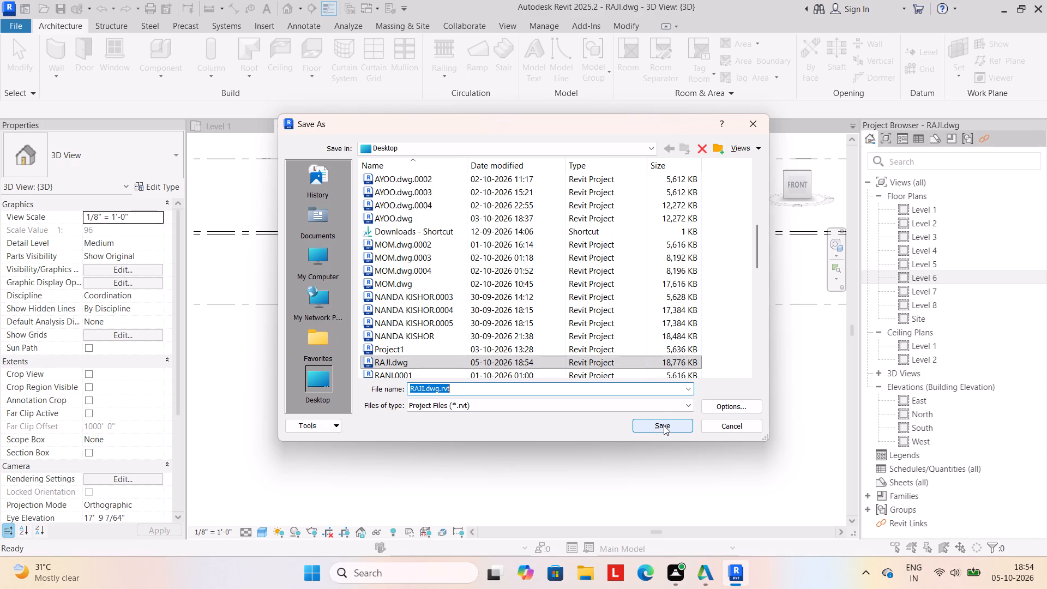
left_click(664, 425)
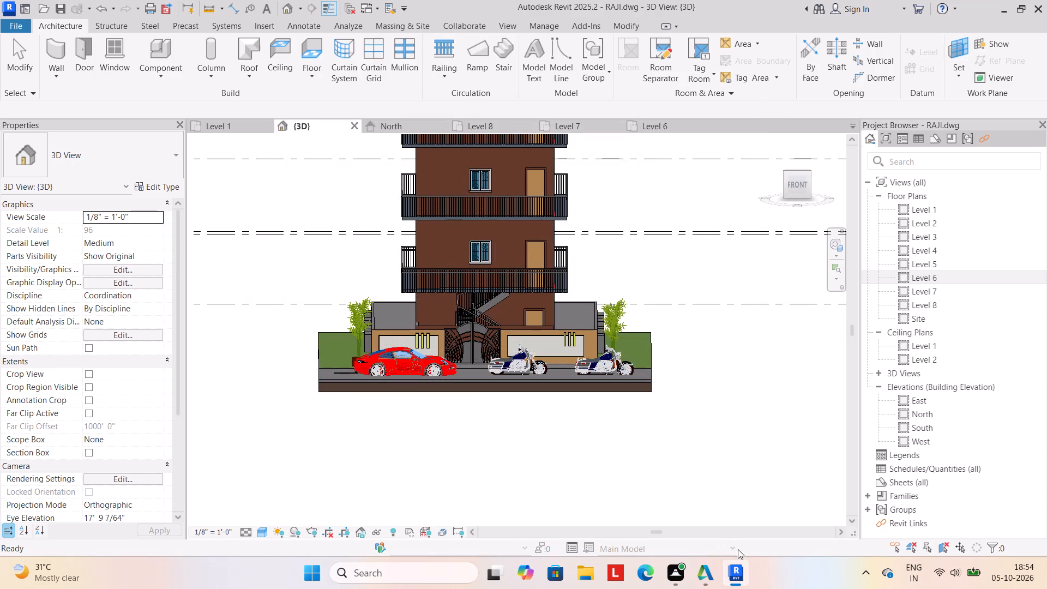